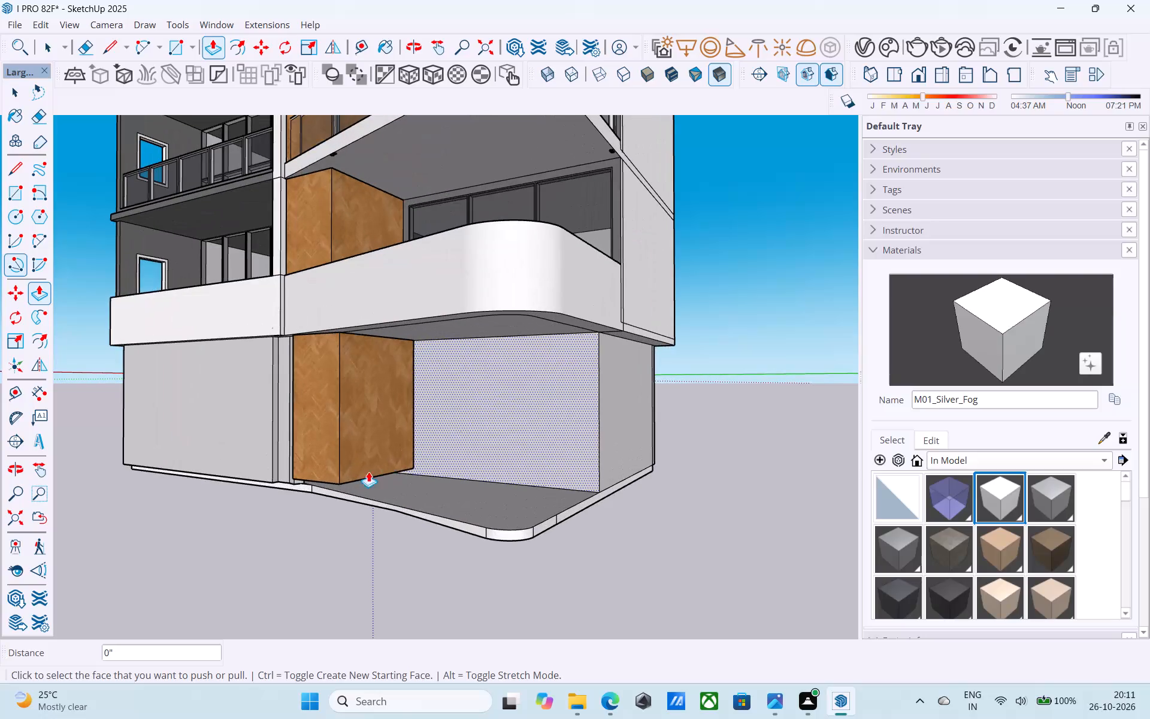
# Move the ground-level wood-clad box back onto the floor slab, away from the slab's outer edge.
pyautogui.moveTo(367, 476); pyautogui.dragTo(411, 439, button='middle')
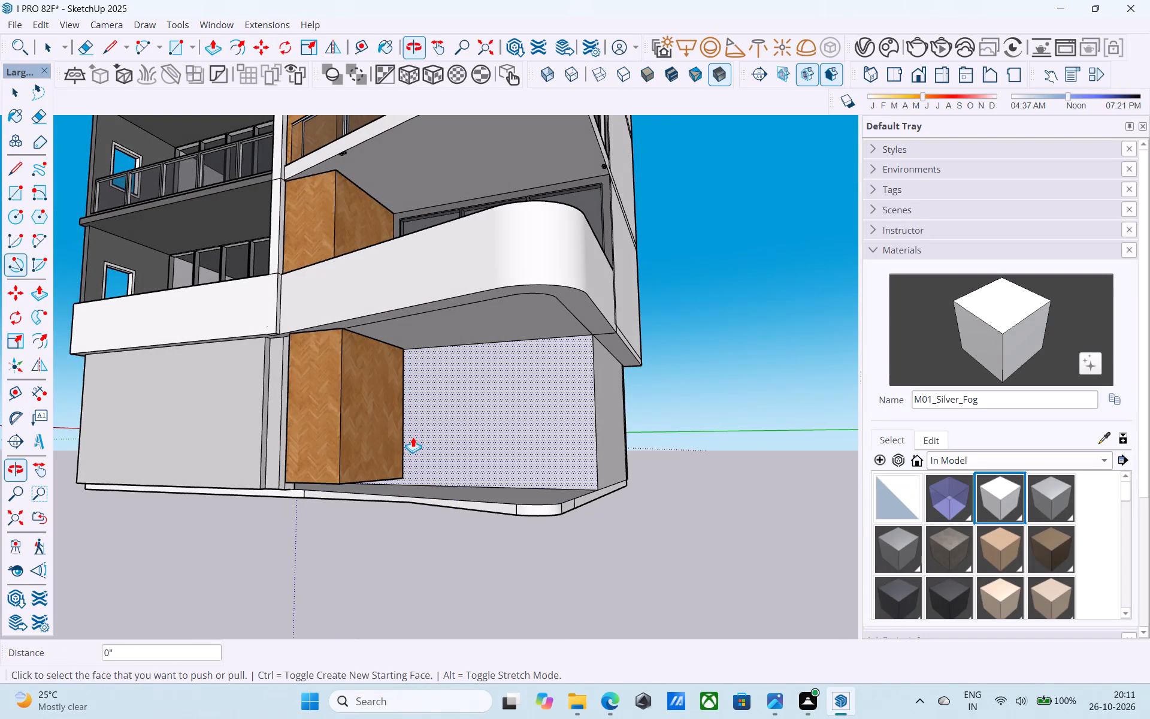
pyautogui.press('space')
pyautogui.keyDown('shift'); pyautogui.moveTo(364, 479); pyautogui.dragTo(344, 431, button='middle'); pyautogui.keyUp('shift')
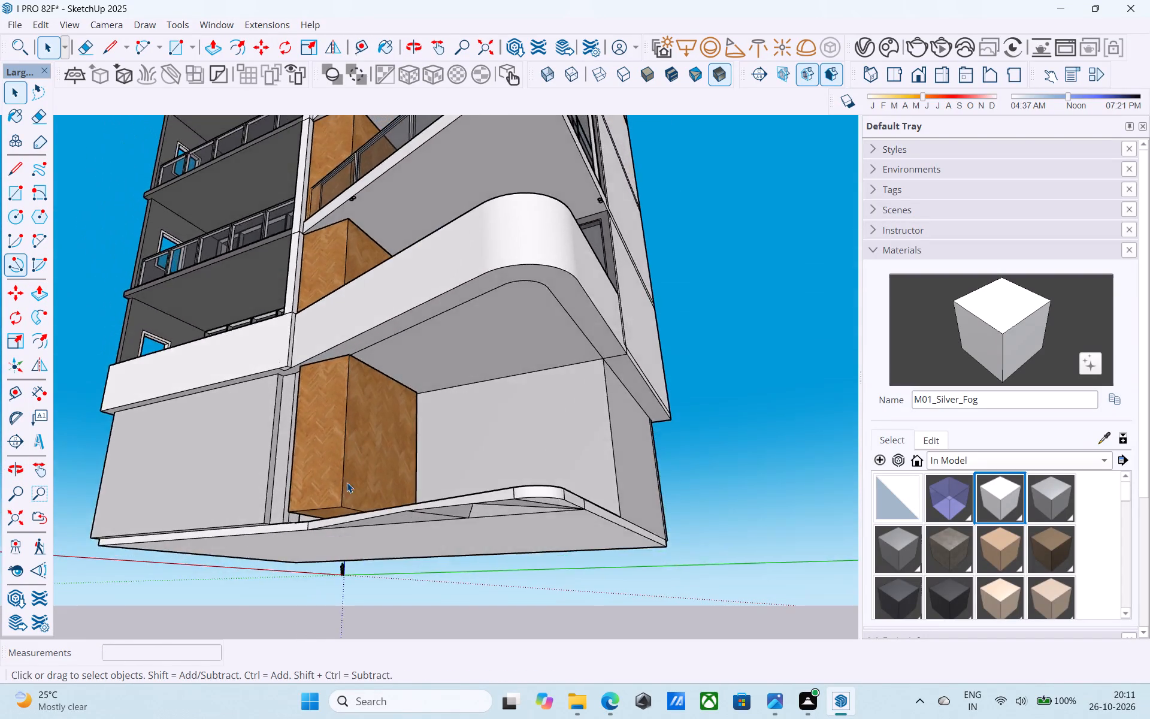
pyautogui.scroll(7, 344, 491)
pyautogui.click(327, 519)
pyautogui.scroll(3, 328, 517)
pyautogui.moveTo(328, 518); pyautogui.dragTo(588, 622, button='middle')
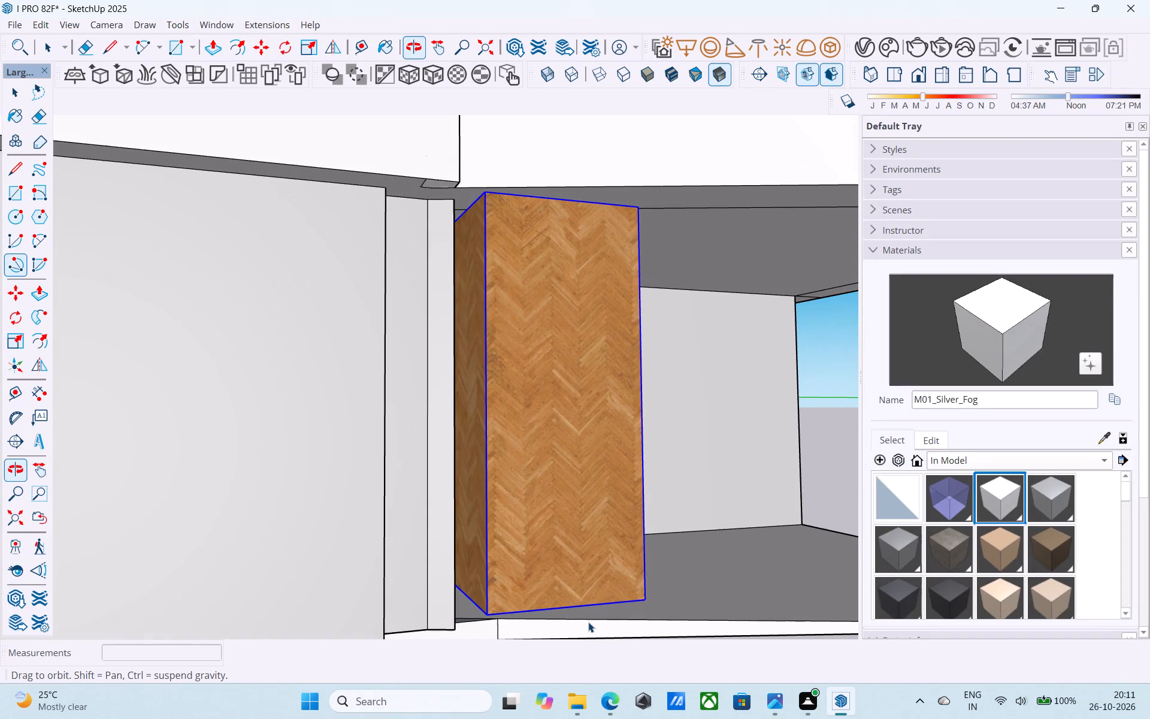
pyautogui.moveTo(588, 622); pyautogui.dragTo(588, 621, button='middle')
pyautogui.press('m')
pyautogui.click(497, 611)
pyautogui.scroll(3, 476, 619)
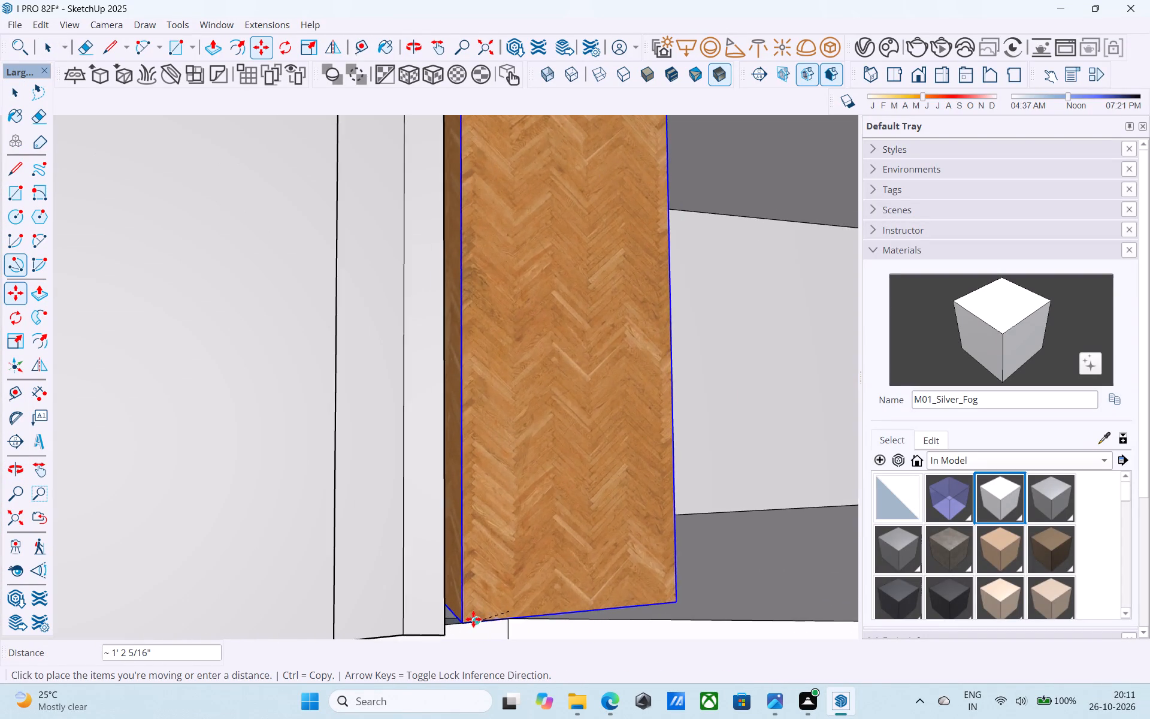
pyautogui.scroll(8, 473, 619)
pyautogui.moveTo(461, 621); pyautogui.dragTo(285, 528, button='middle')
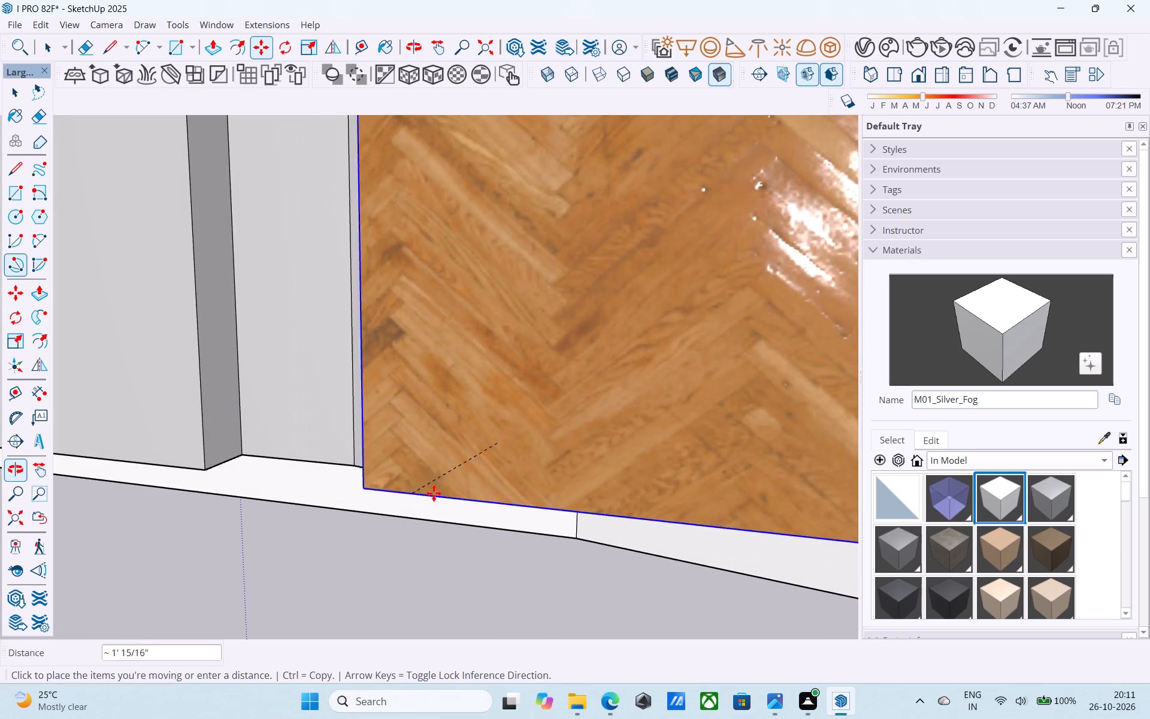
pyautogui.click(452, 464)
pyautogui.scroll(-12, 424, 491)
pyautogui.press('space')
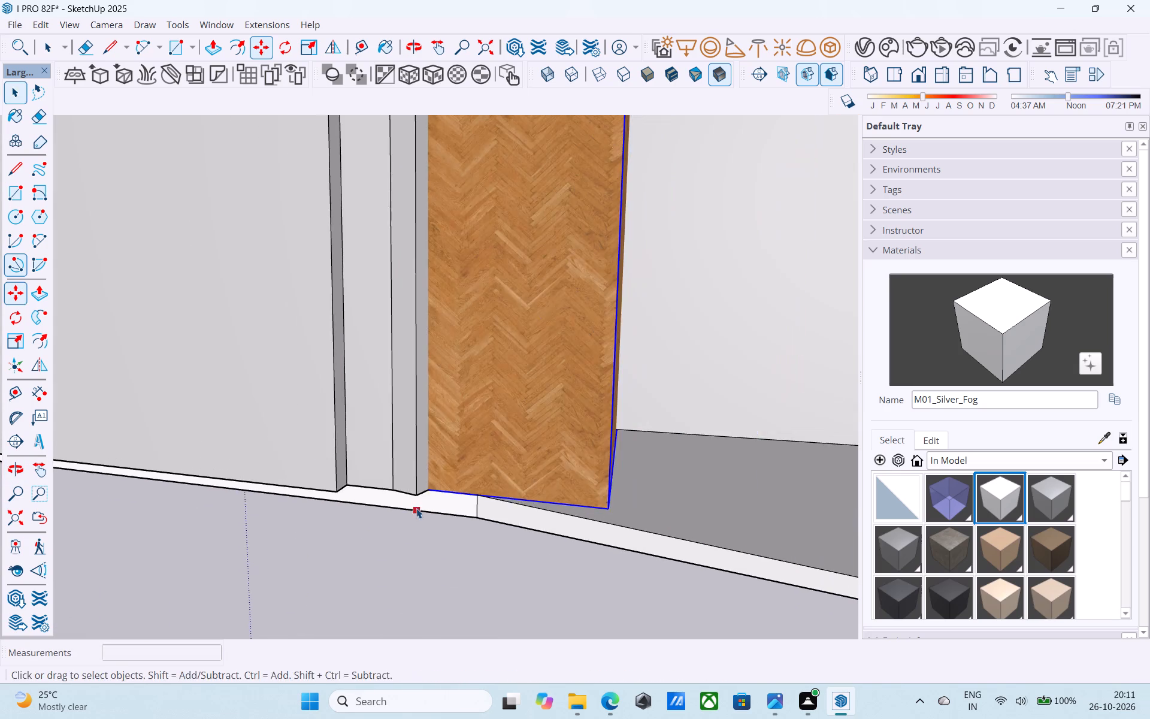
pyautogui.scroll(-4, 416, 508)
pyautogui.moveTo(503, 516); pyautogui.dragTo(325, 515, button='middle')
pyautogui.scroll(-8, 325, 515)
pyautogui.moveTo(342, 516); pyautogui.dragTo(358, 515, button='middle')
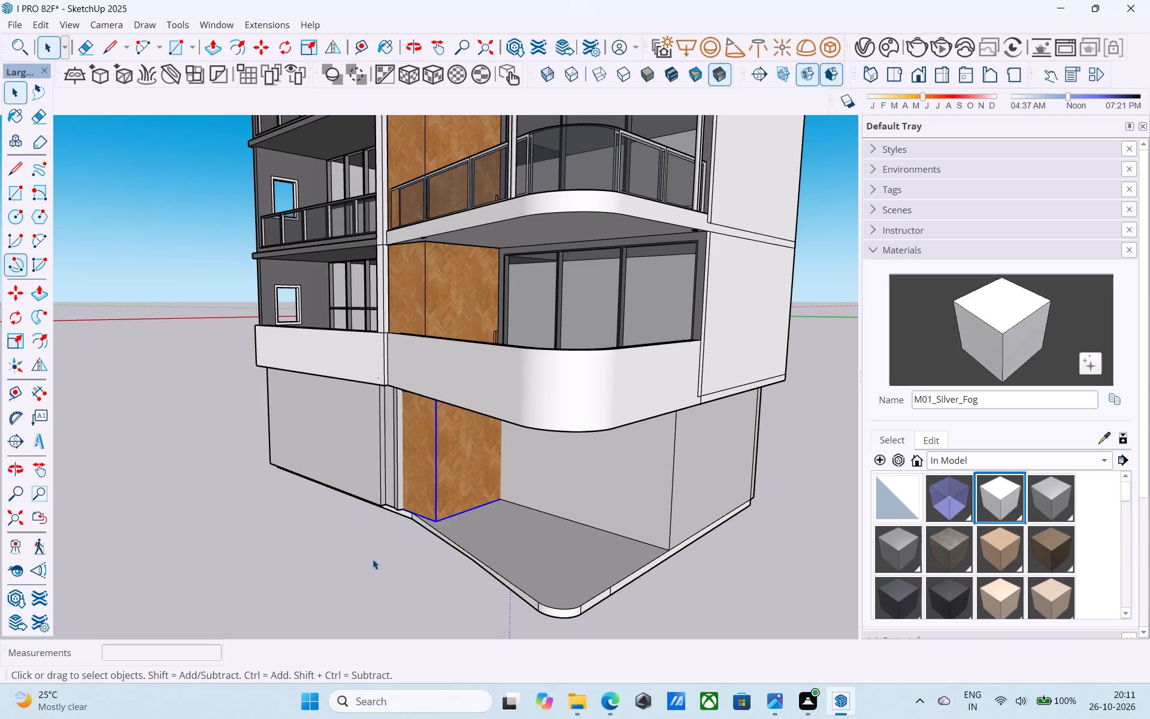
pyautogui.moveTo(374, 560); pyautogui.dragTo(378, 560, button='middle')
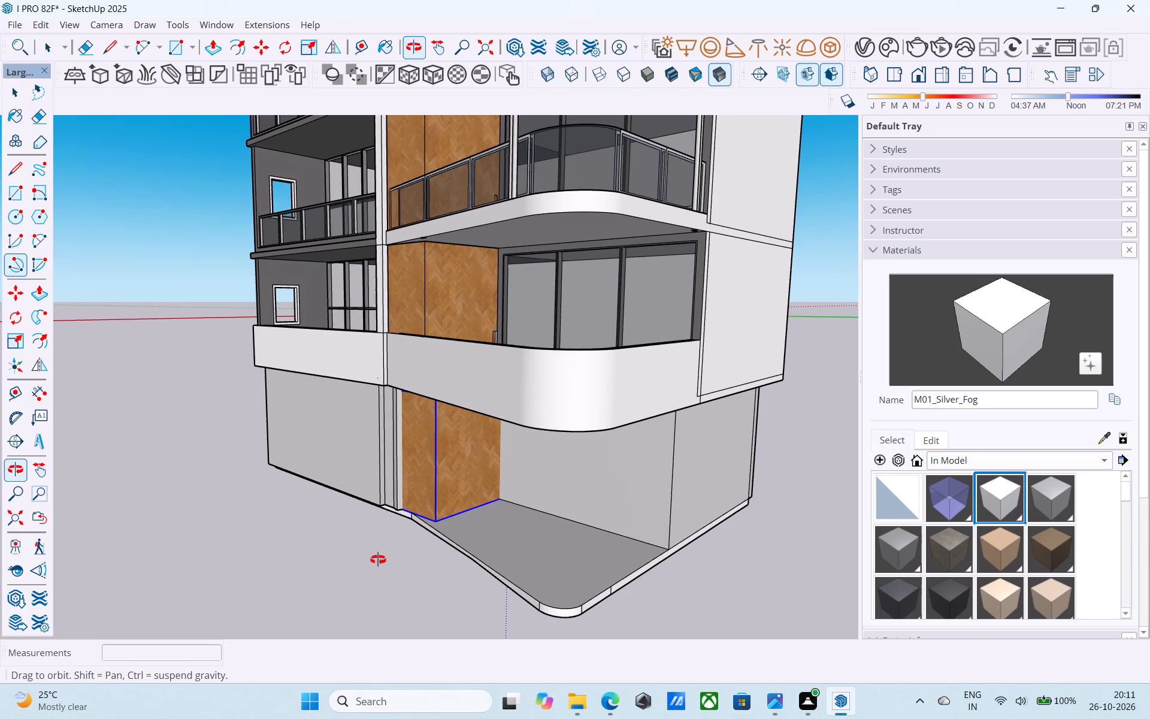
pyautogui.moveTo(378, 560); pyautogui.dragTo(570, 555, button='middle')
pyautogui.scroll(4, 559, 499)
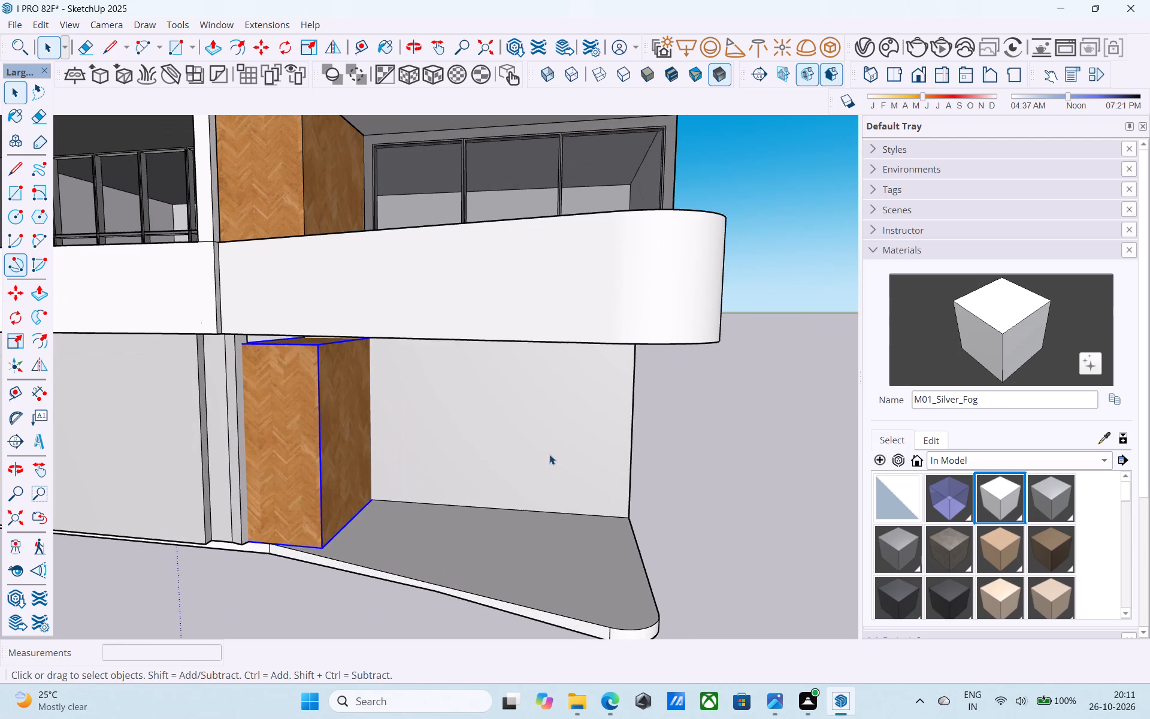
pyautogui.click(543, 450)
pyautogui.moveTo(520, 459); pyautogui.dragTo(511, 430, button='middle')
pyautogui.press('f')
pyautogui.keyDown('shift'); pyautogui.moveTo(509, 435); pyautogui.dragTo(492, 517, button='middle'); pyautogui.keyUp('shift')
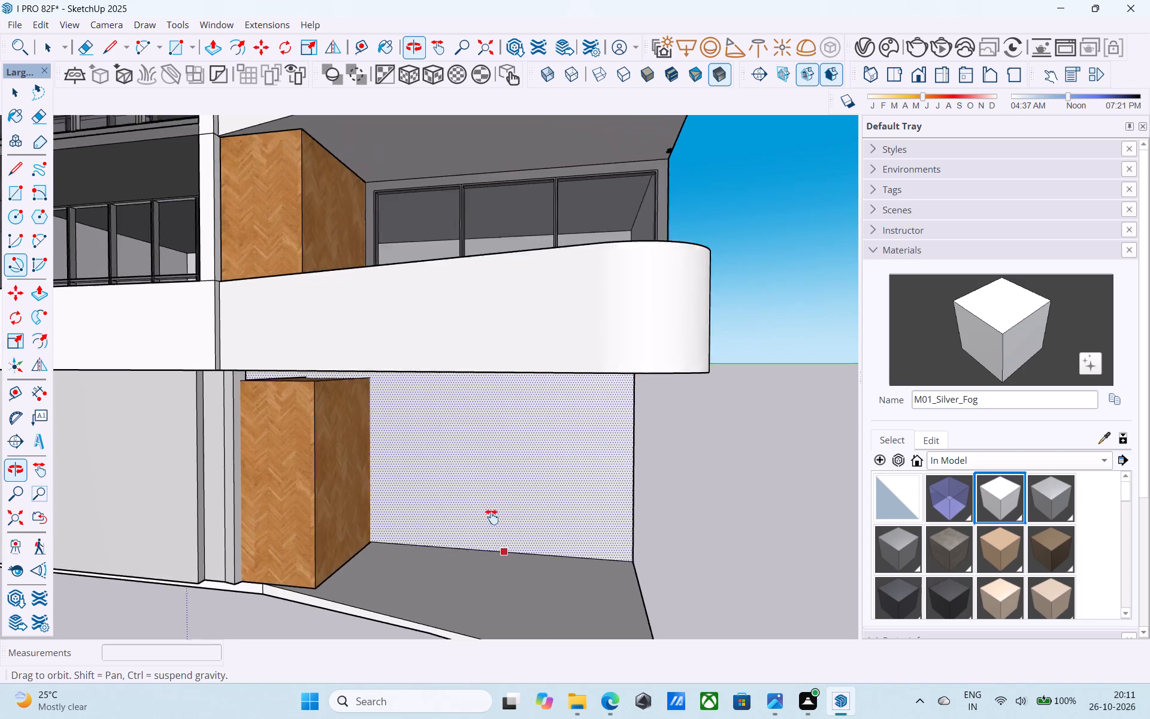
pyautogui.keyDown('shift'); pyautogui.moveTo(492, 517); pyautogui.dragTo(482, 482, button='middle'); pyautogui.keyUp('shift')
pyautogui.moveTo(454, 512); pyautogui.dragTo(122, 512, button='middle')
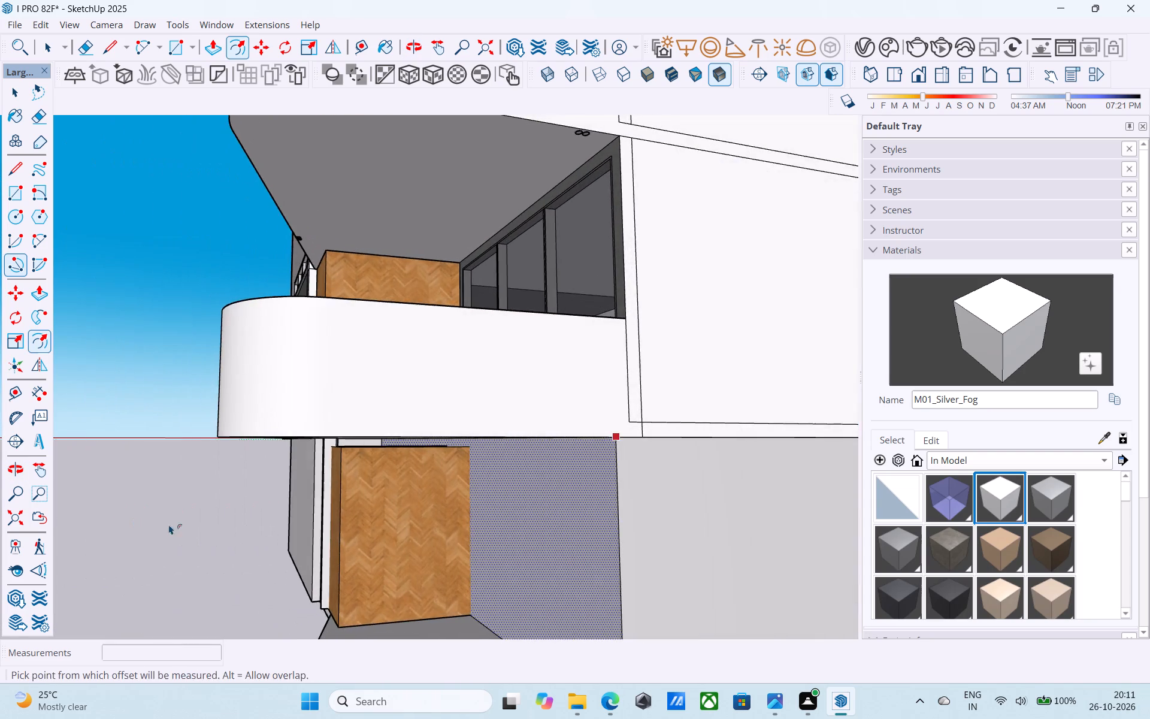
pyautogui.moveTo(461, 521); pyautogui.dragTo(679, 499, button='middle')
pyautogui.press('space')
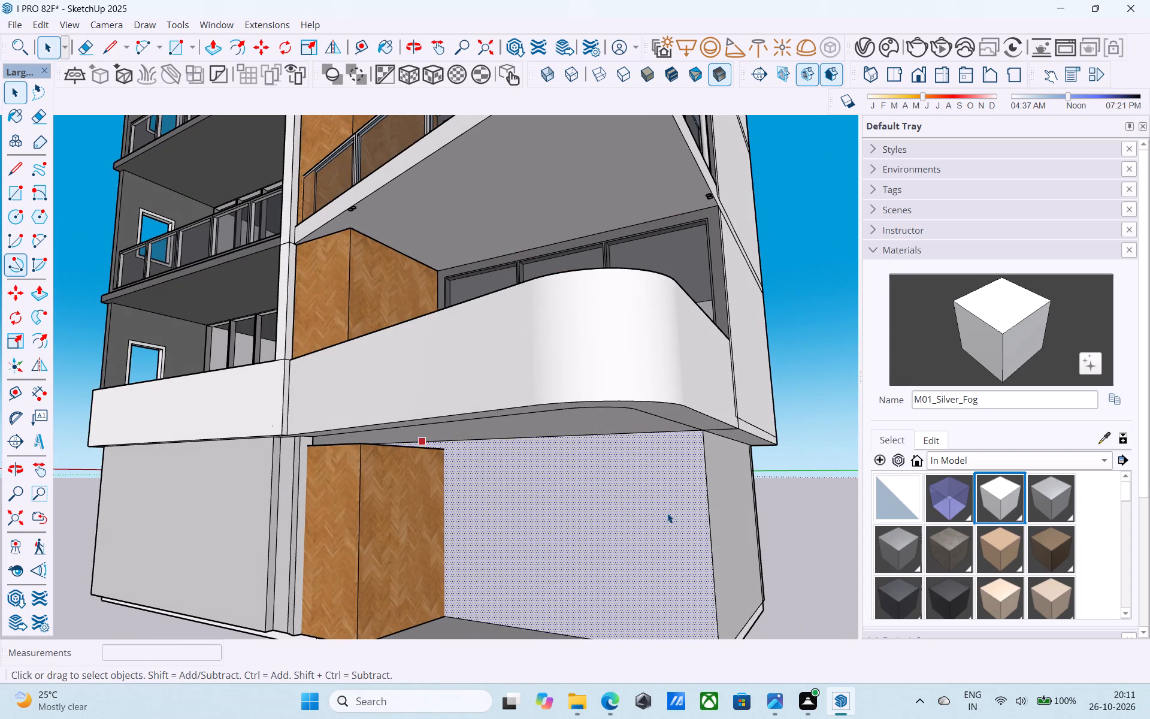
# Draw a vertical line down the ground-level wall just beside the wood-clad box, from its top edge to the floor.
pyautogui.press('l')
pyautogui.scroll(3, 460, 467)
pyautogui.click(458, 430)
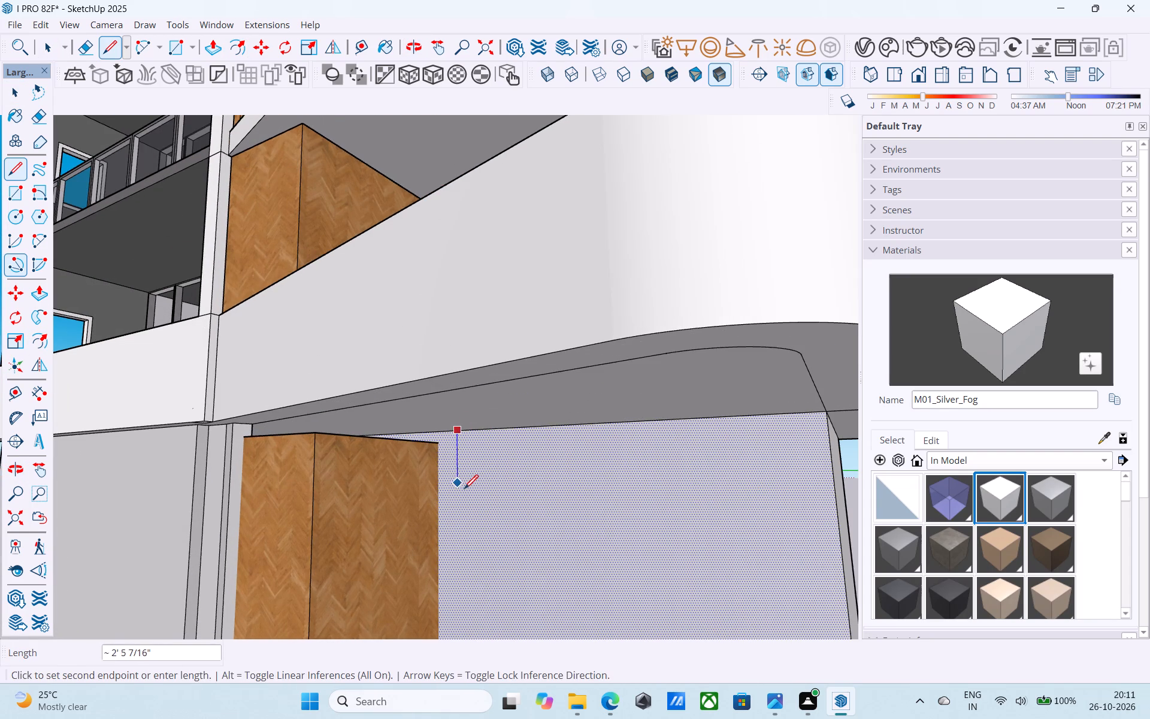
pyautogui.scroll(-6, 464, 491)
pyautogui.click(459, 594)
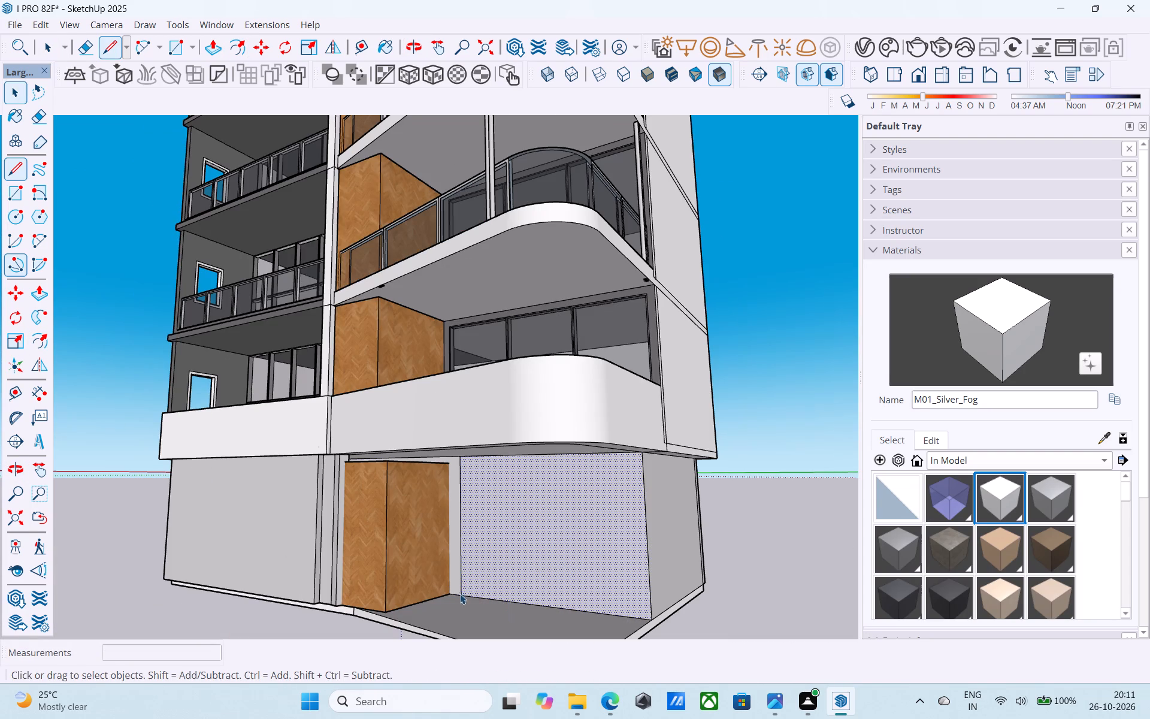
pyautogui.press('space')
# Offset the outline of the ground-level wall face beside the wood-clad box 6" inward to form a frame.
pyautogui.press('f')
pyautogui.click(525, 537)
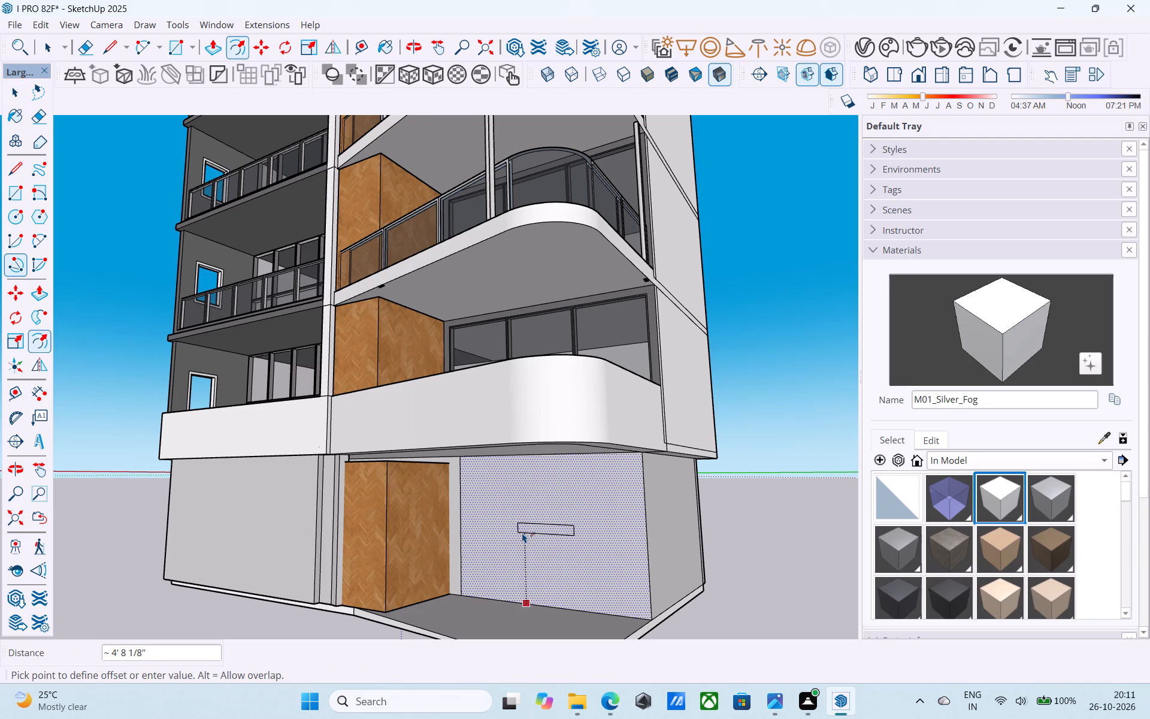
pyautogui.write('6"')
pyautogui.press('Return')
pyautogui.press('space')
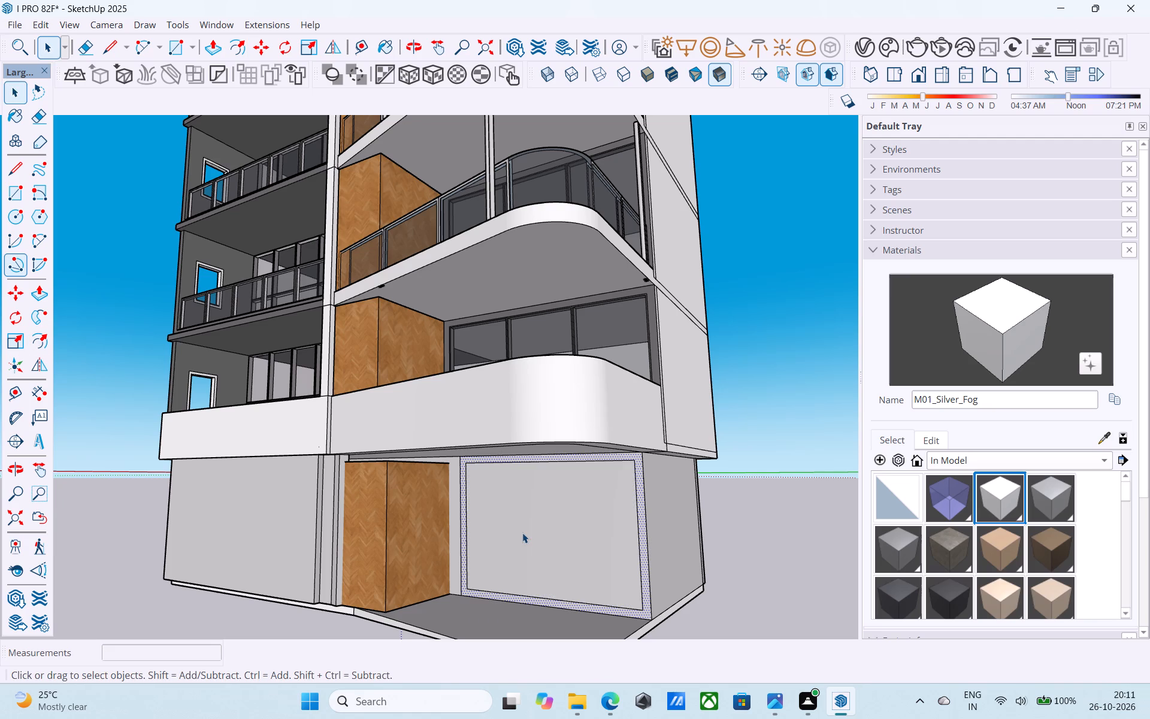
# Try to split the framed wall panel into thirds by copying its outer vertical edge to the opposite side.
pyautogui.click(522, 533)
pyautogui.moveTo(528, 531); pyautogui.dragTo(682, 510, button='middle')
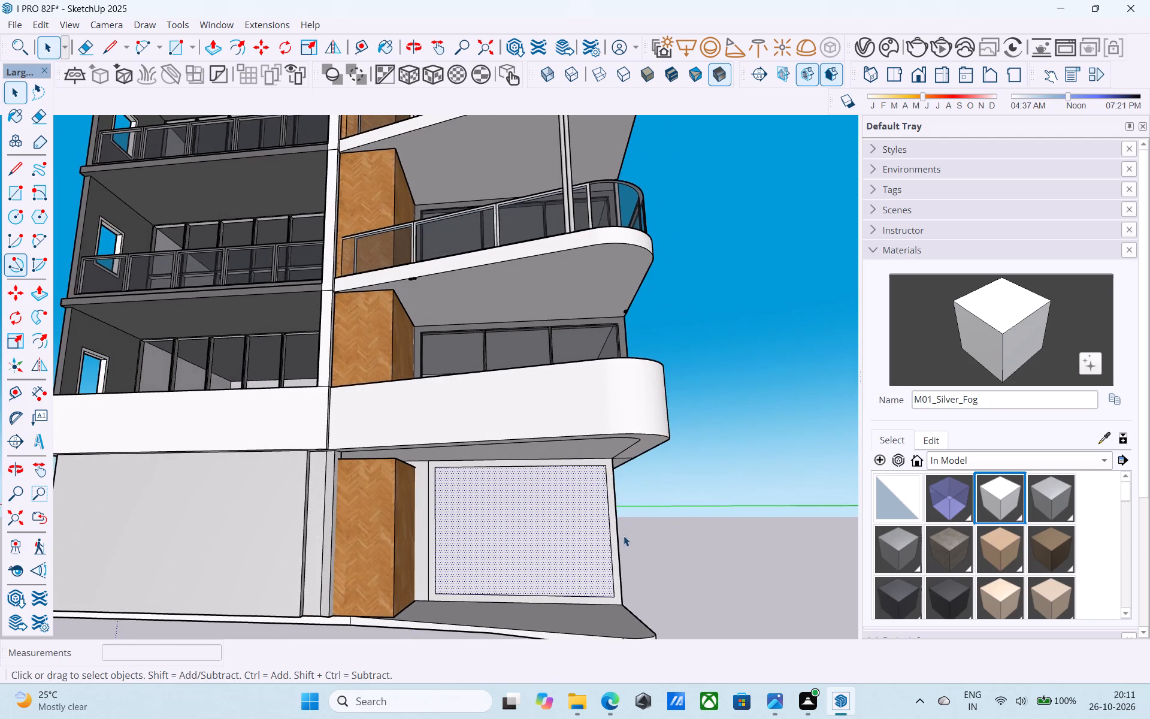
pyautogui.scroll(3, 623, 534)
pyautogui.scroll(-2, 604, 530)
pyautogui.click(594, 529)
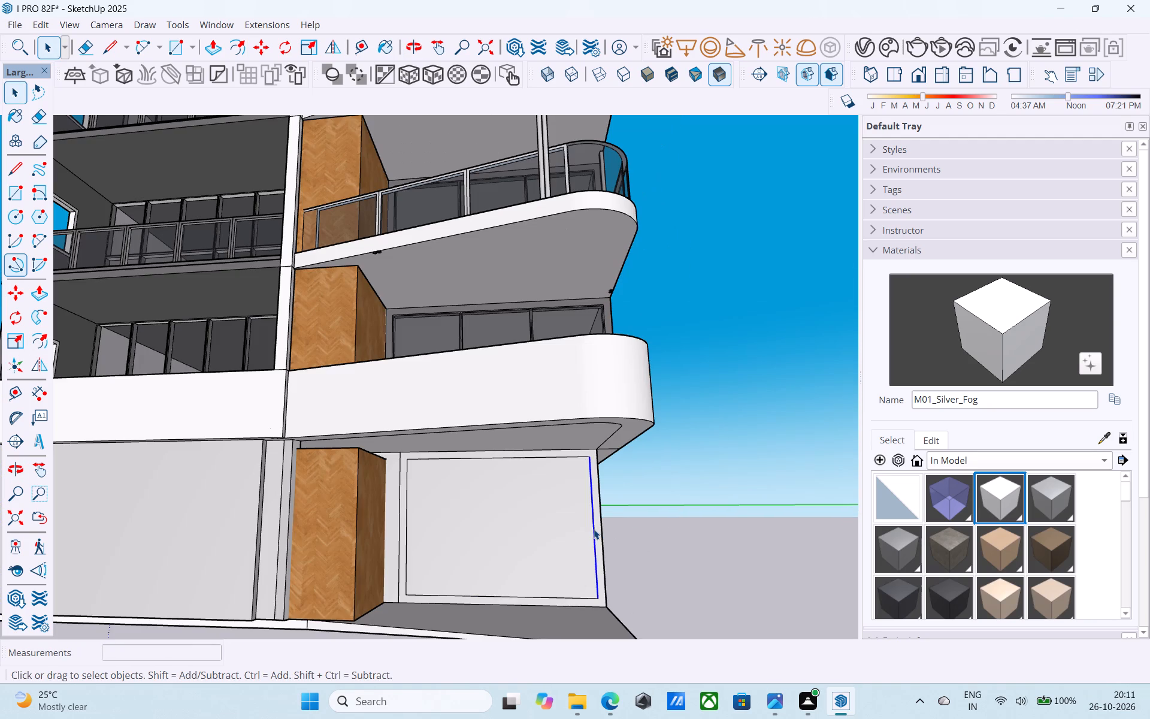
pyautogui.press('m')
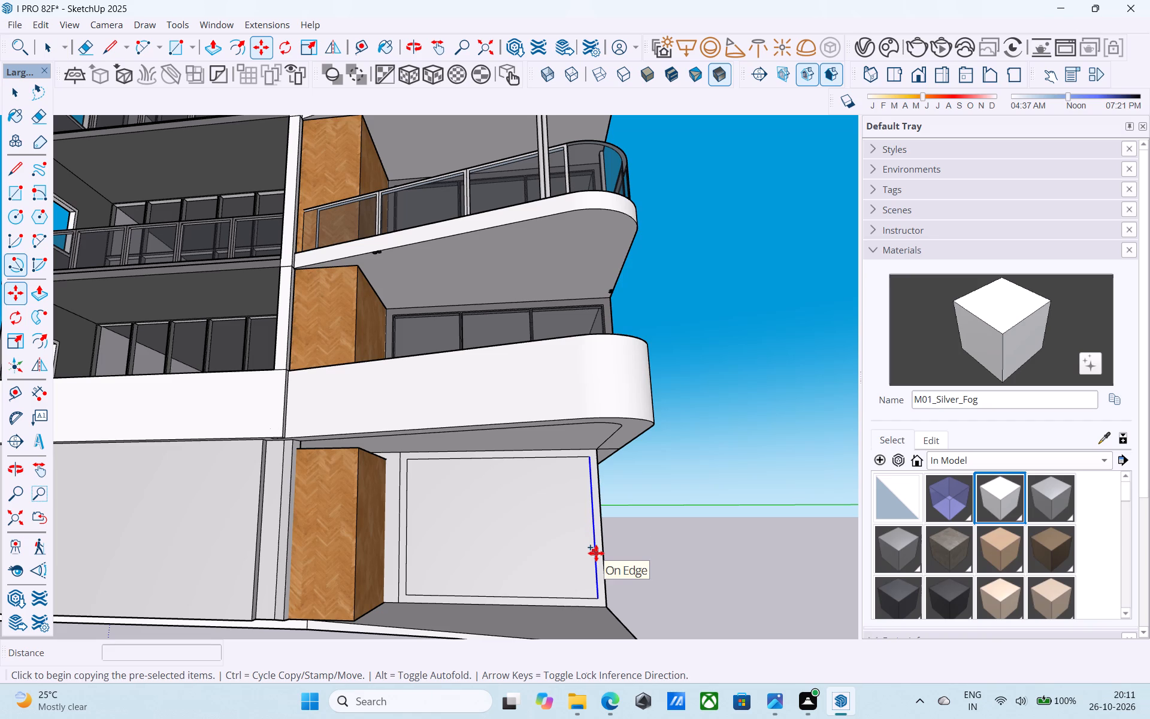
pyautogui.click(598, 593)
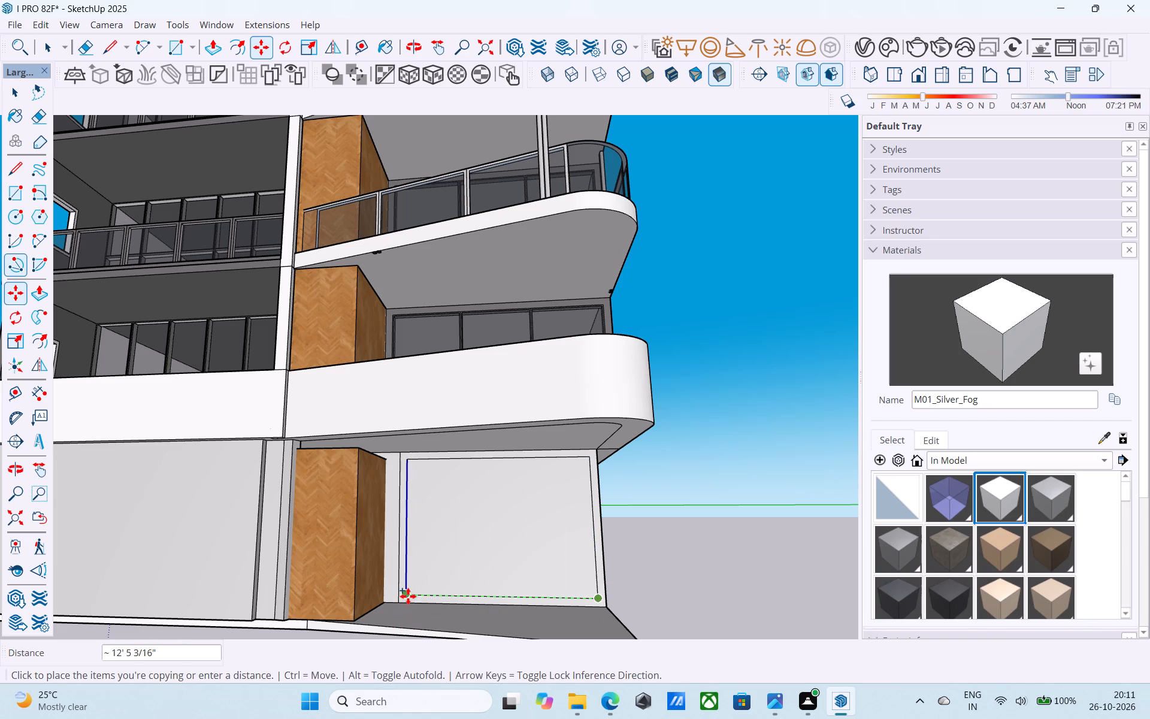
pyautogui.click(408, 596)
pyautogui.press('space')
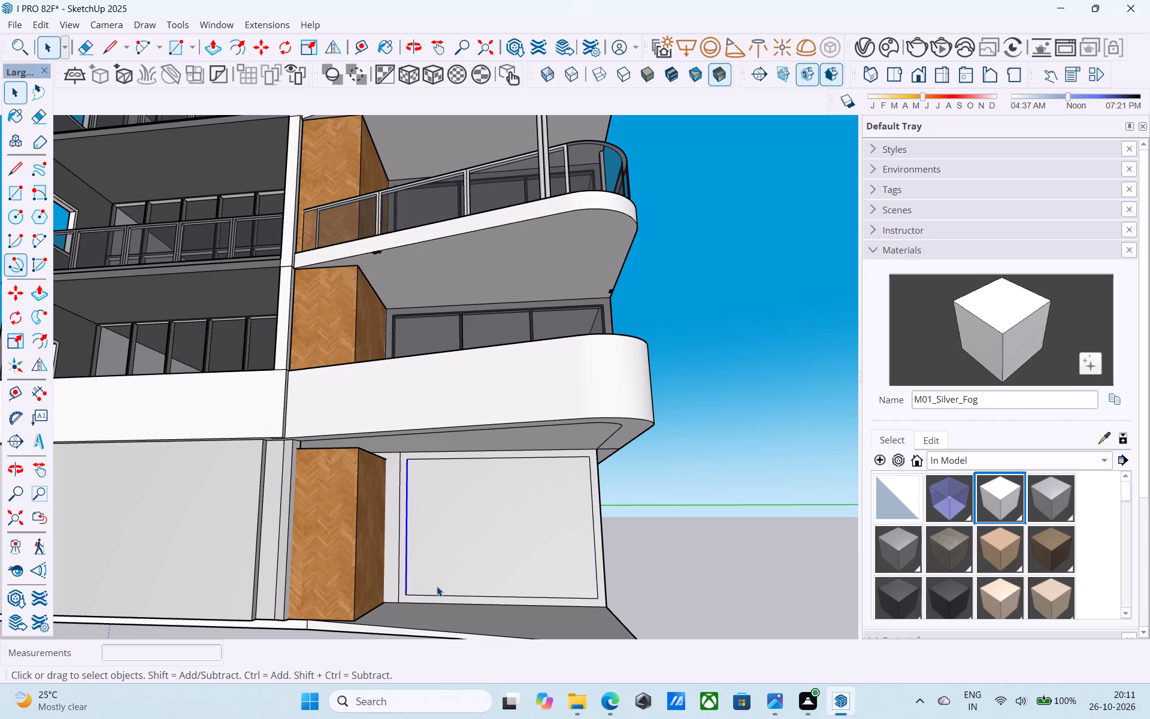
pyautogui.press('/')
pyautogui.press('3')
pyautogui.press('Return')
# Copy the frame's inner vertical edge near the box to the opposite side, dividing the distance by 3 for three equal panels.
pyautogui.moveTo(449, 585); pyautogui.dragTo(441, 591, button='middle')
pyautogui.scroll(3, 432, 596)
pyautogui.press('m')
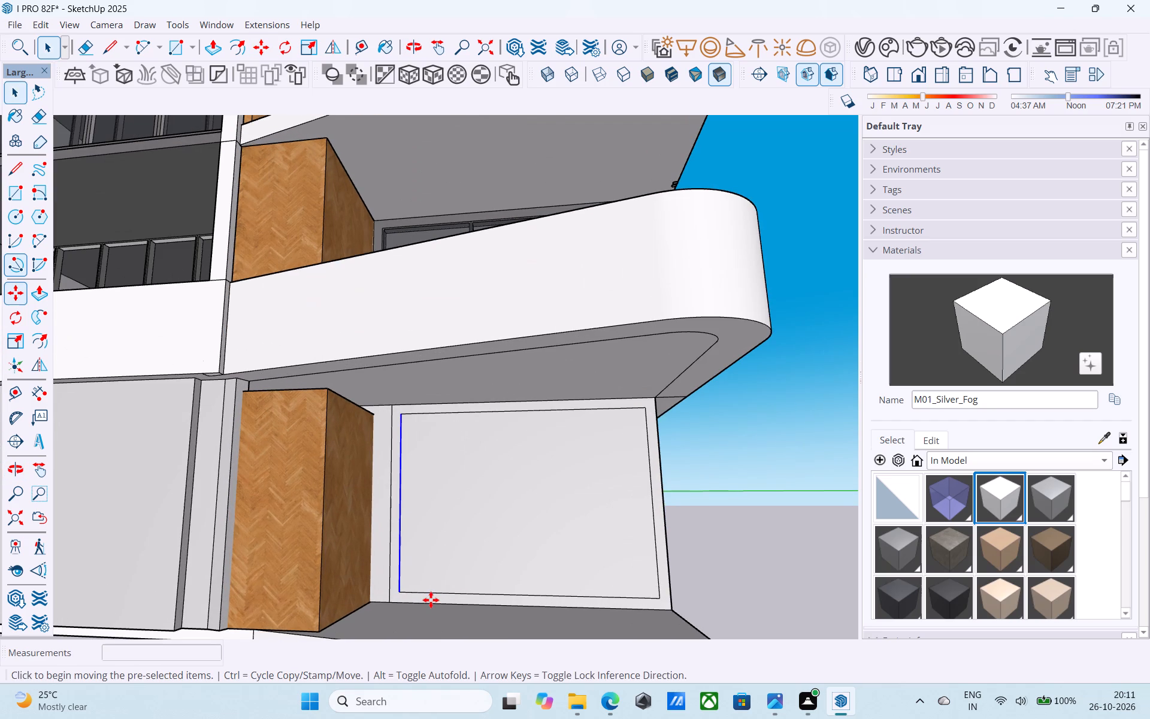
pyautogui.click(397, 594)
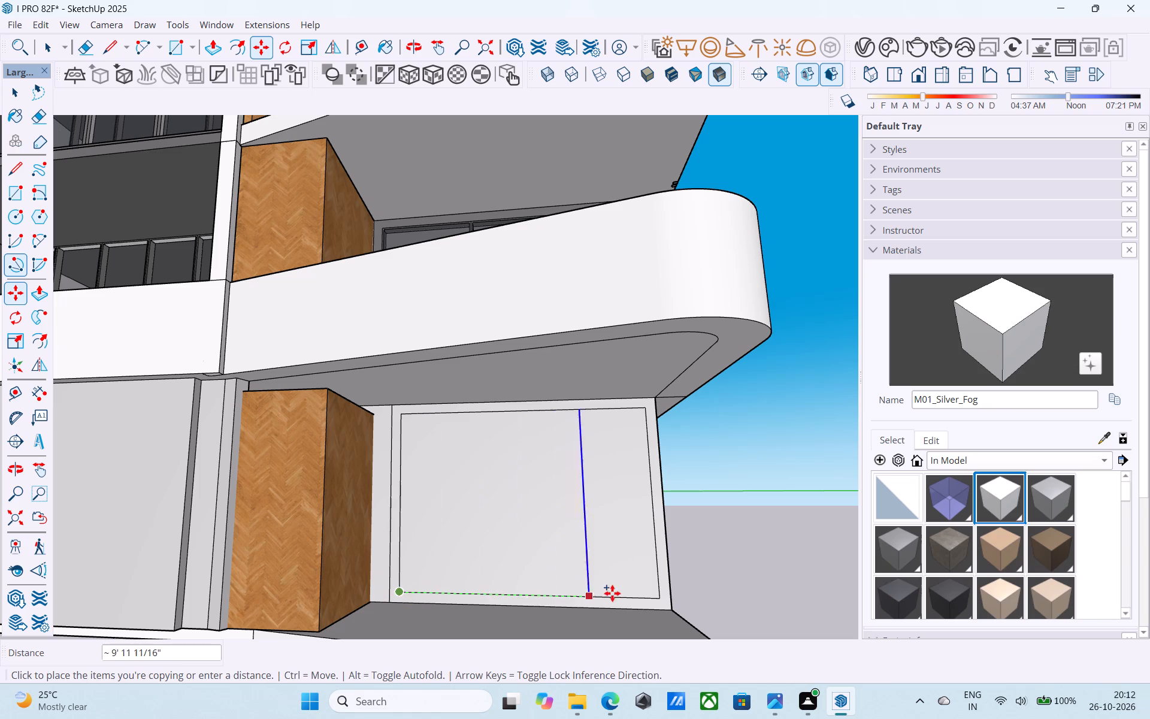
pyautogui.click(656, 593)
pyautogui.press('/')
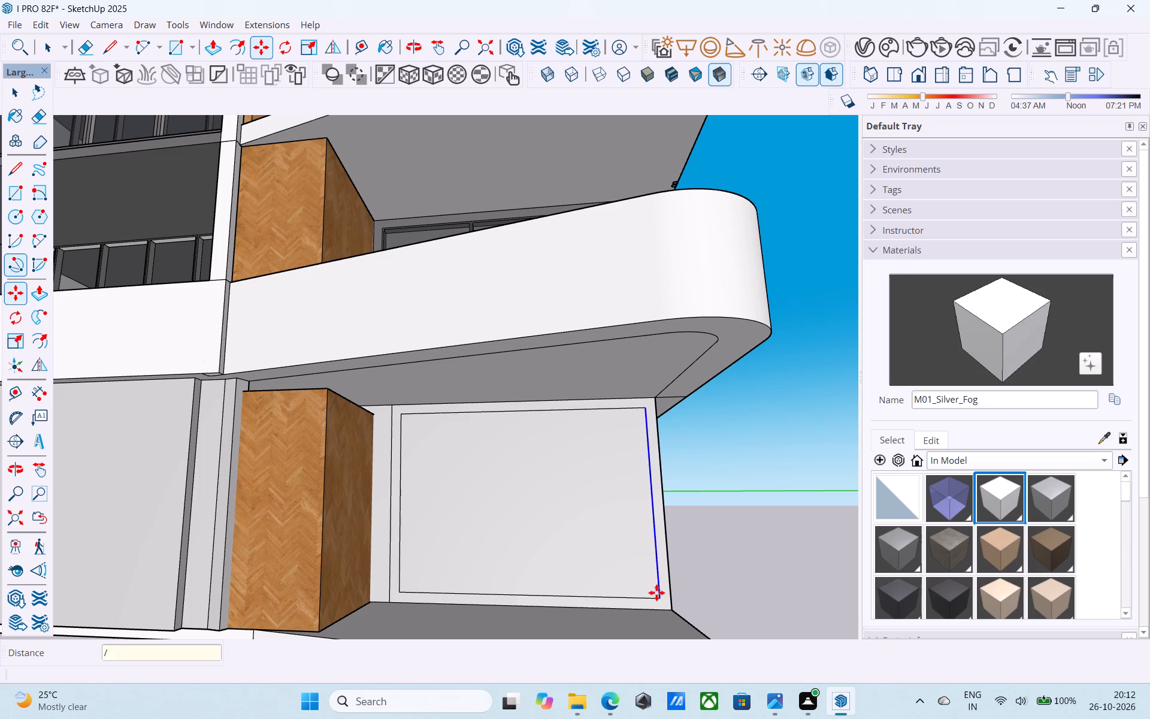
pyautogui.press('3')
pyautogui.press('Return')
pyautogui.press('space')
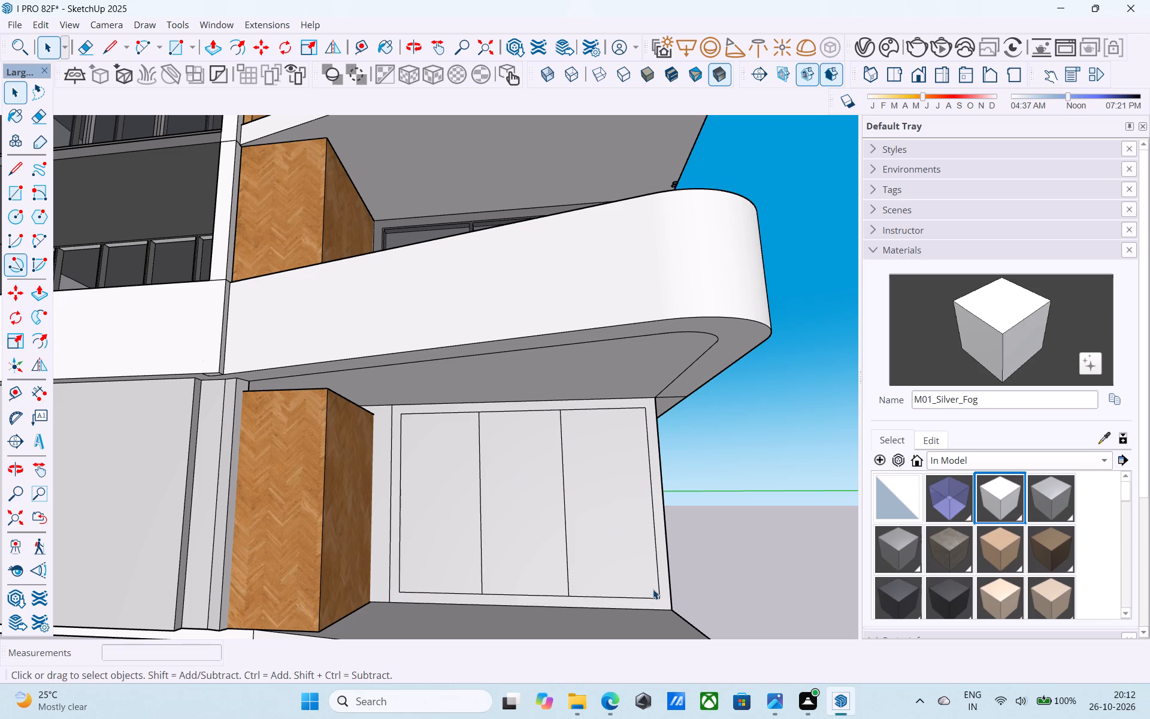
# Offset the outline of the panel farthest from the wood-clad box 2" inward.
pyautogui.moveTo(652, 589); pyautogui.dragTo(624, 613, button='middle')
pyautogui.scroll(-4, 481, 627)
pyautogui.moveTo(480, 627); pyautogui.dragTo(478, 629, button='middle')
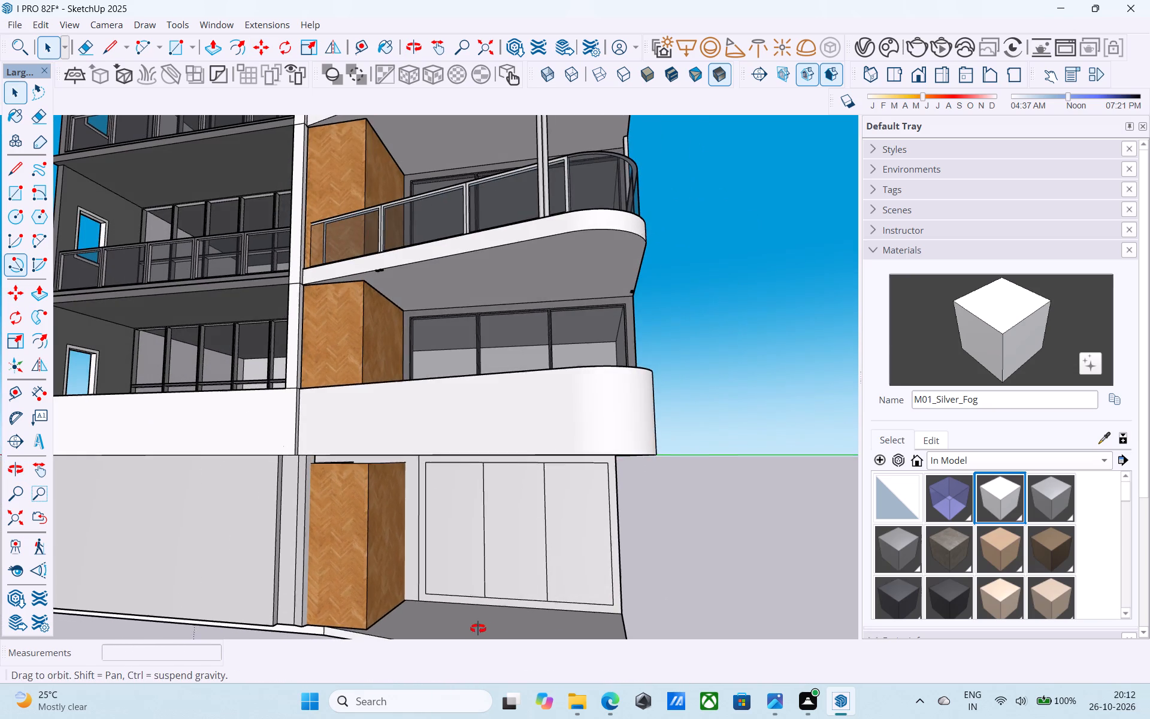
pyautogui.moveTo(478, 629); pyautogui.dragTo(476, 635, button='middle')
pyautogui.scroll(-2, 438, 567)
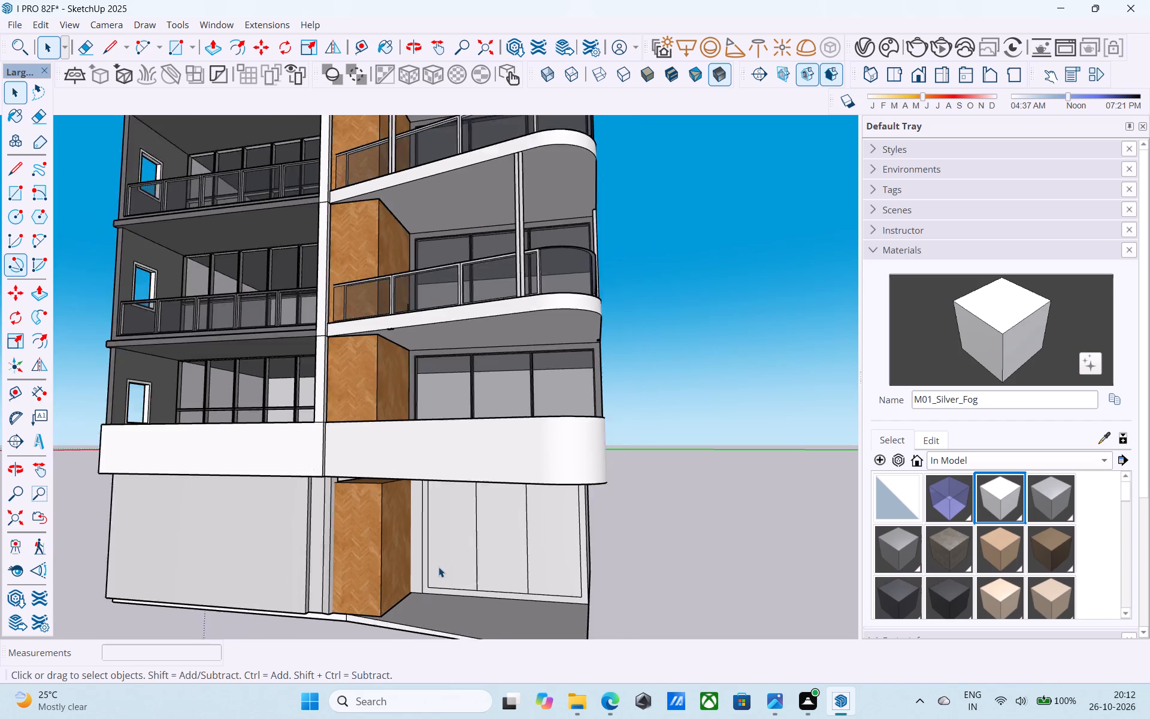
pyautogui.scroll(-2, 438, 567)
pyautogui.moveTo(517, 574); pyautogui.dragTo(487, 560, button='middle')
pyautogui.scroll(6, 522, 542)
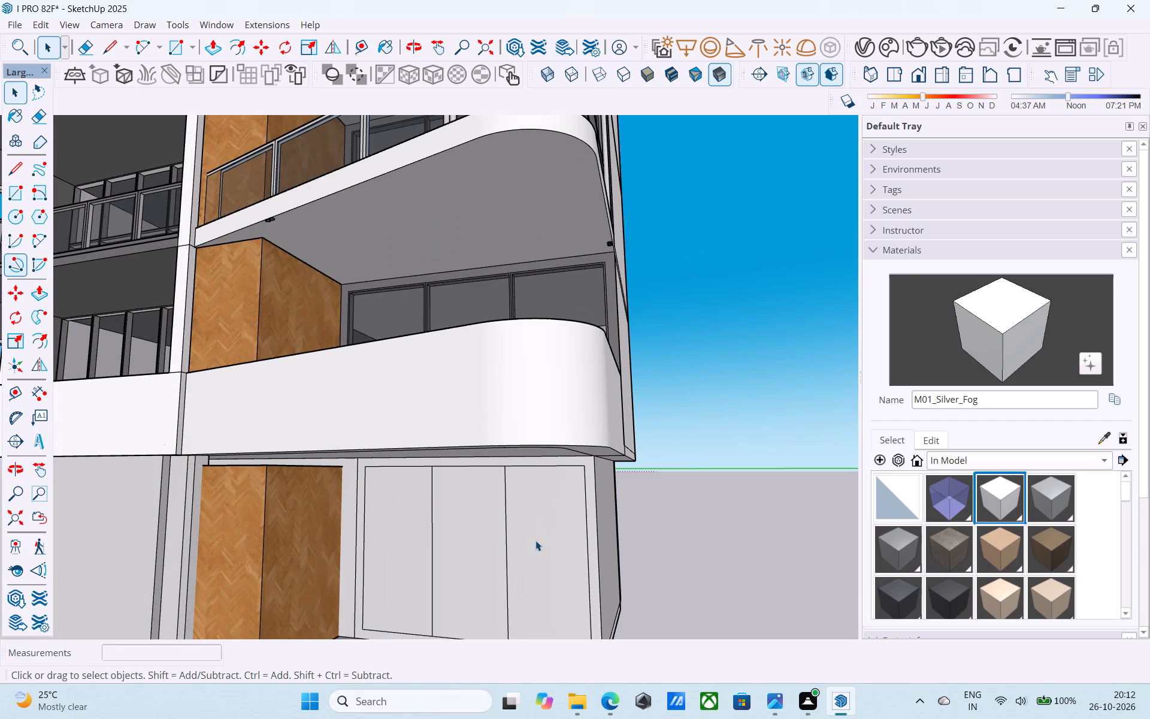
pyautogui.click(527, 560)
pyautogui.scroll(-2, 526, 562)
pyautogui.middleClick(526, 562)
pyautogui.press('f')
pyautogui.scroll(-1, 525, 565)
pyautogui.keyDown('shift'); pyautogui.moveTo(526, 575); pyautogui.dragTo(527, 555, button='middle'); pyautogui.keyUp('shift')
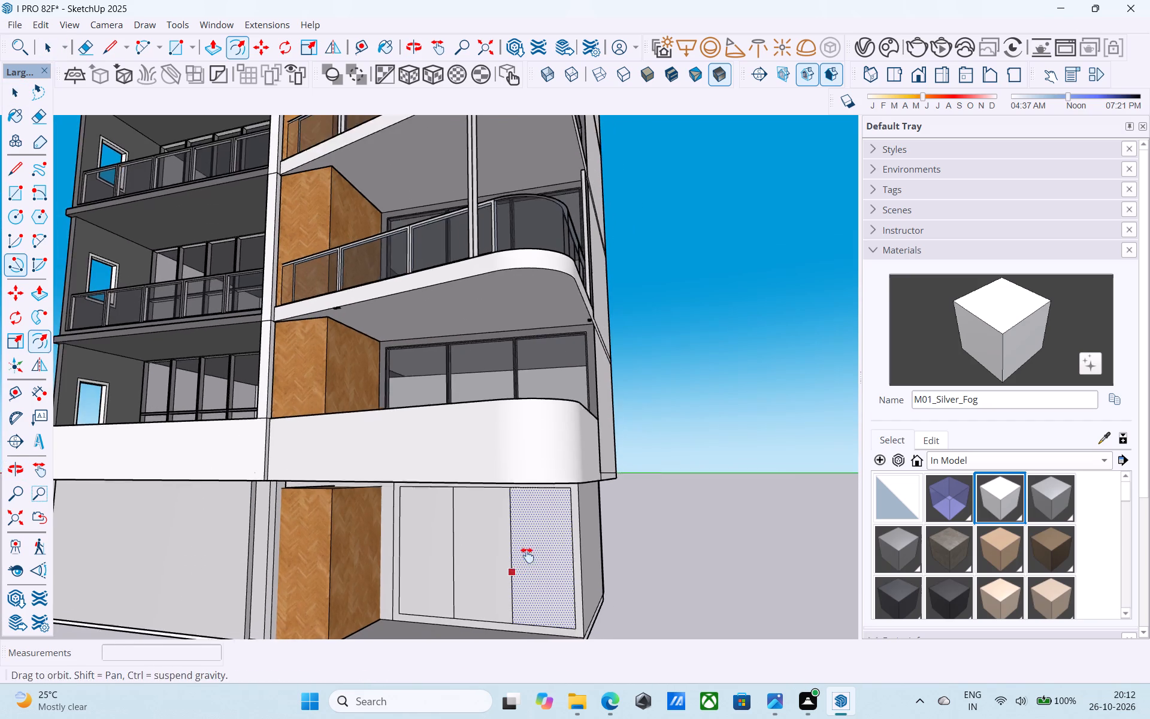
pyautogui.keyDown('shift'); pyautogui.moveTo(527, 555); pyautogui.dragTo(532, 516, button='middle'); pyautogui.keyUp('shift')
pyautogui.scroll(8, 534, 515)
pyautogui.click(535, 512)
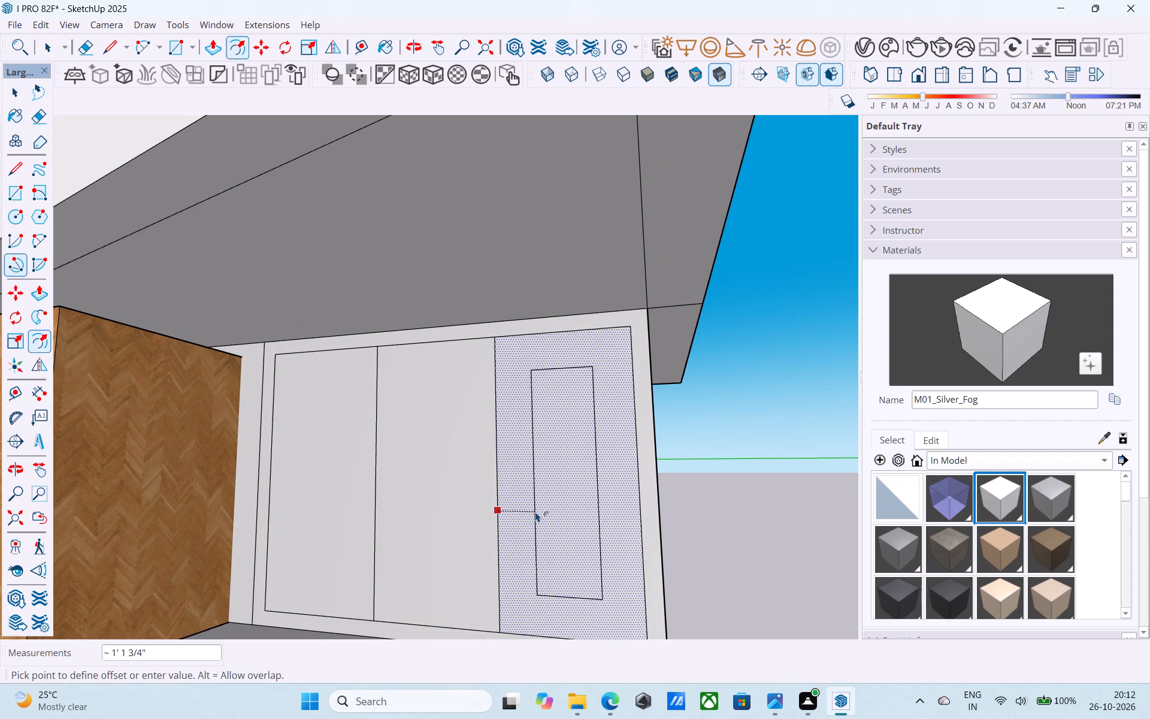
pyautogui.write('2"')
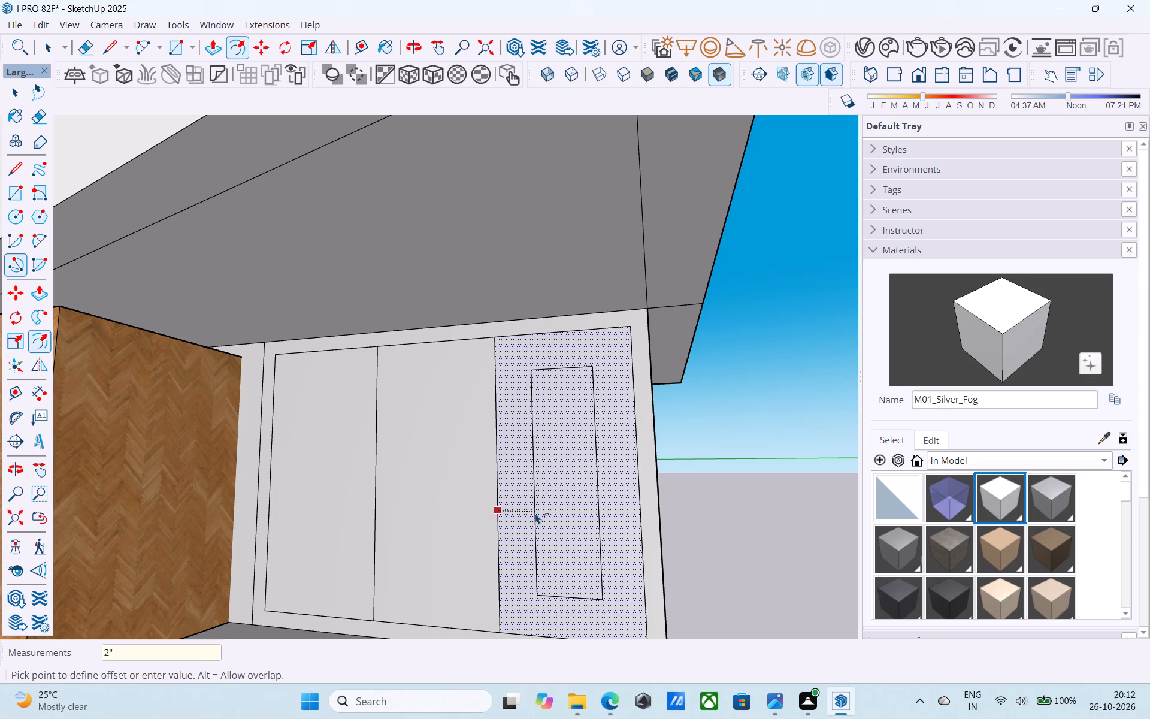
pyautogui.press('Return')
pyautogui.press('space')
# Offset the middle panel's outline 2" inward.
pyautogui.click(474, 525)
pyautogui.scroll(2, 474, 525)
pyautogui.press('f')
pyautogui.click(474, 525)
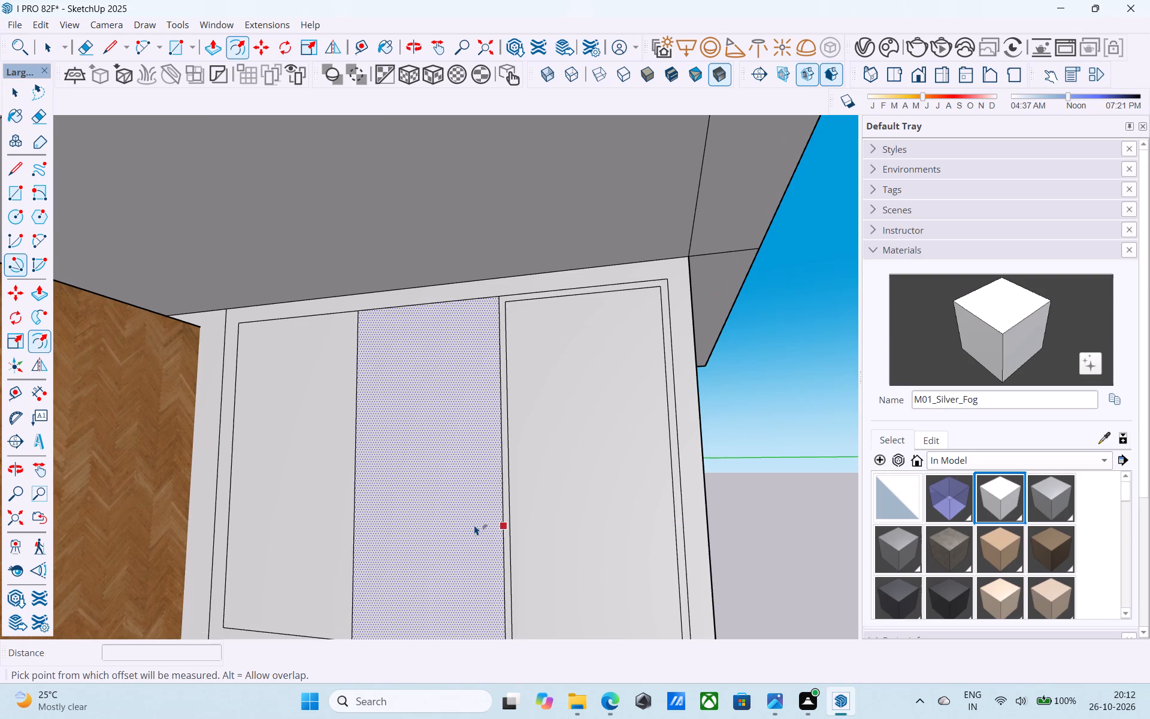
pyautogui.write('2"')
pyautogui.press('Return')
pyautogui.press('space')
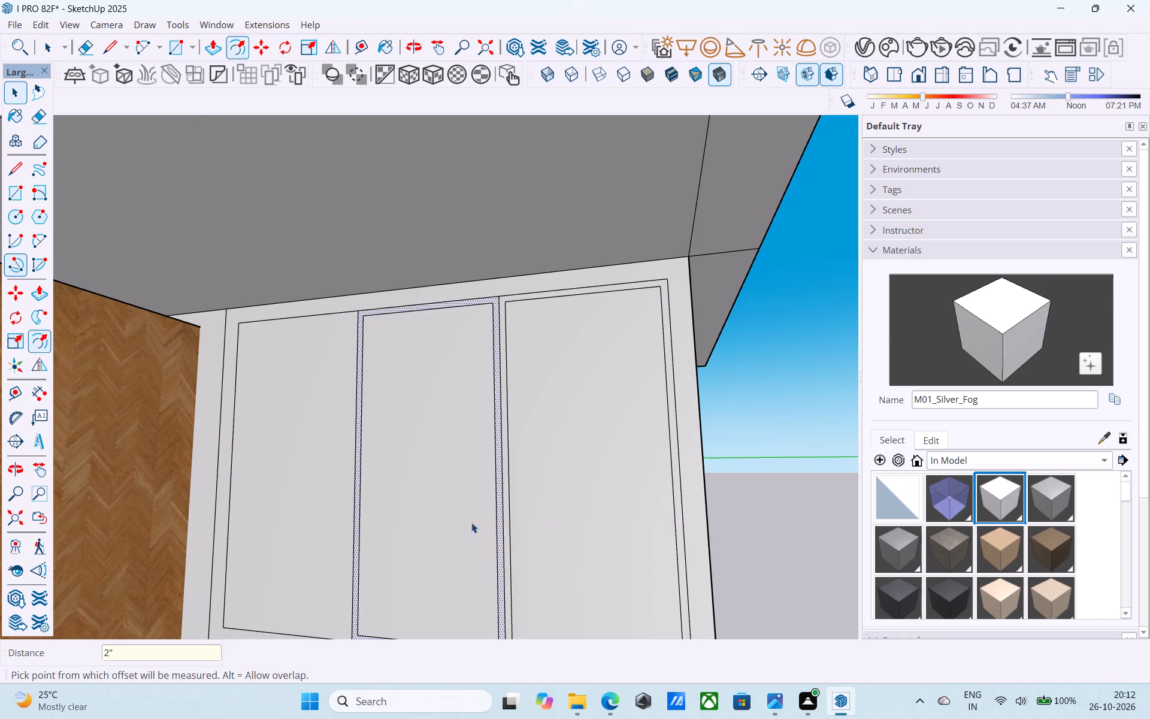
# Offset the outline of the panel nearest the wood-clad box 2" inward.
pyautogui.click(285, 531)
pyautogui.scroll(1, 285, 529)
pyautogui.press('f')
pyautogui.click(285, 529)
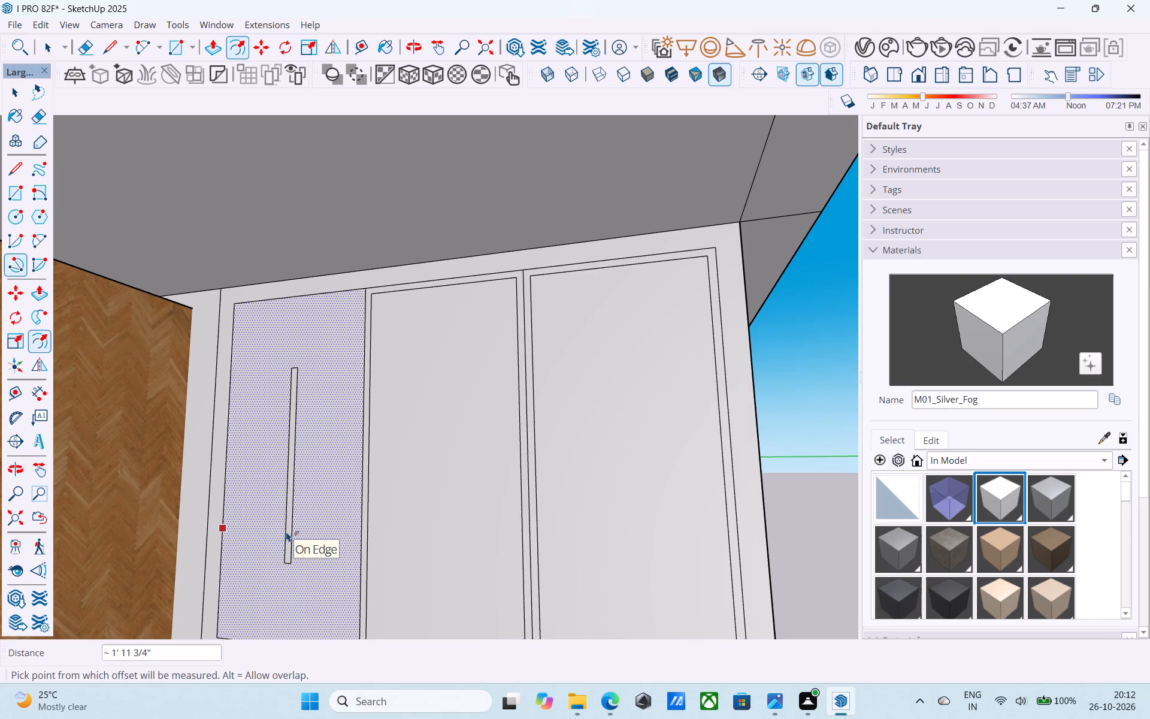
pyautogui.write('2"')
pyautogui.press('Return')
pyautogui.press('space')
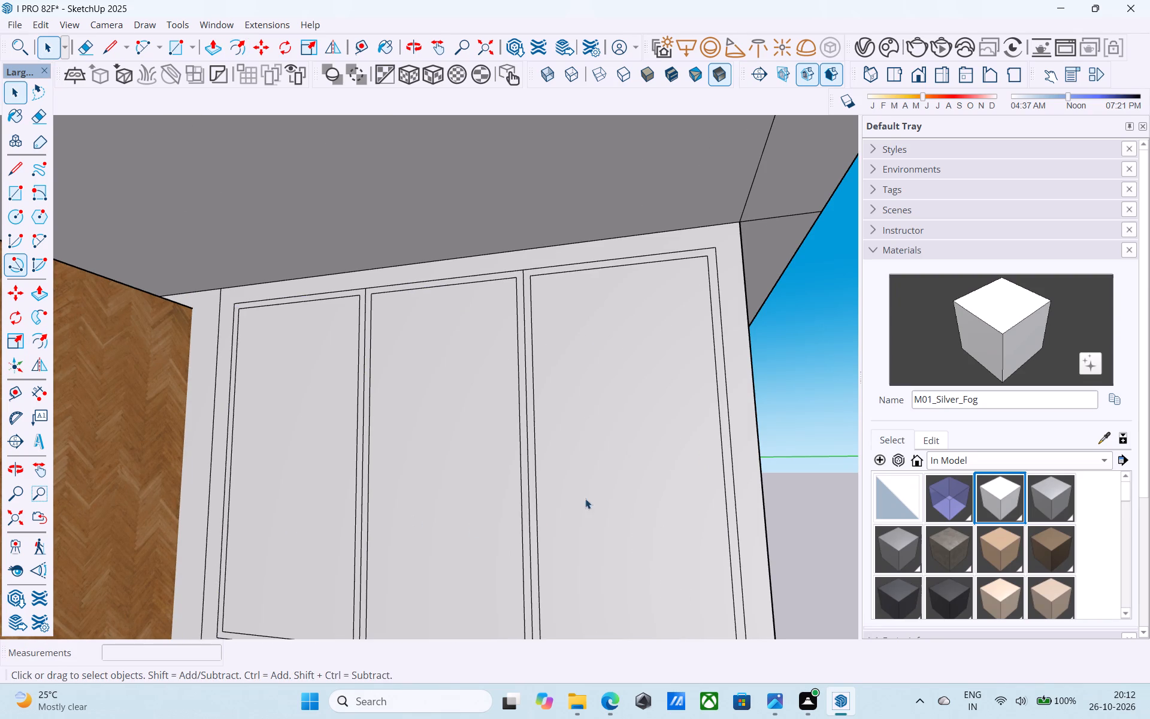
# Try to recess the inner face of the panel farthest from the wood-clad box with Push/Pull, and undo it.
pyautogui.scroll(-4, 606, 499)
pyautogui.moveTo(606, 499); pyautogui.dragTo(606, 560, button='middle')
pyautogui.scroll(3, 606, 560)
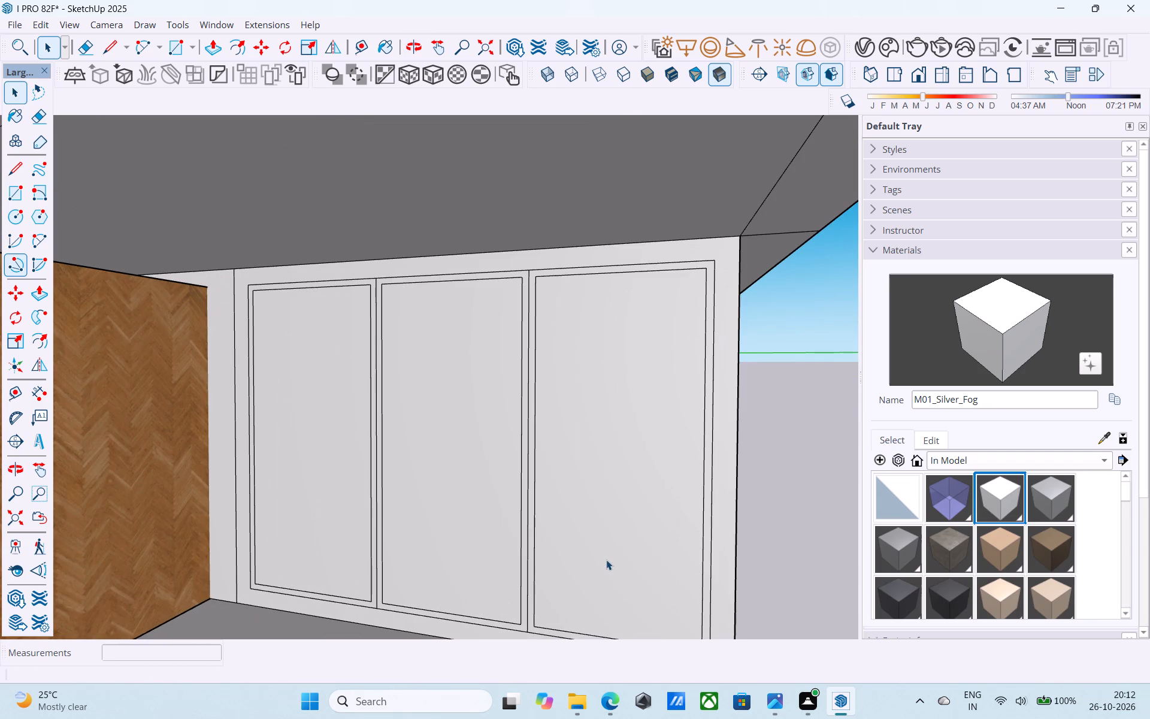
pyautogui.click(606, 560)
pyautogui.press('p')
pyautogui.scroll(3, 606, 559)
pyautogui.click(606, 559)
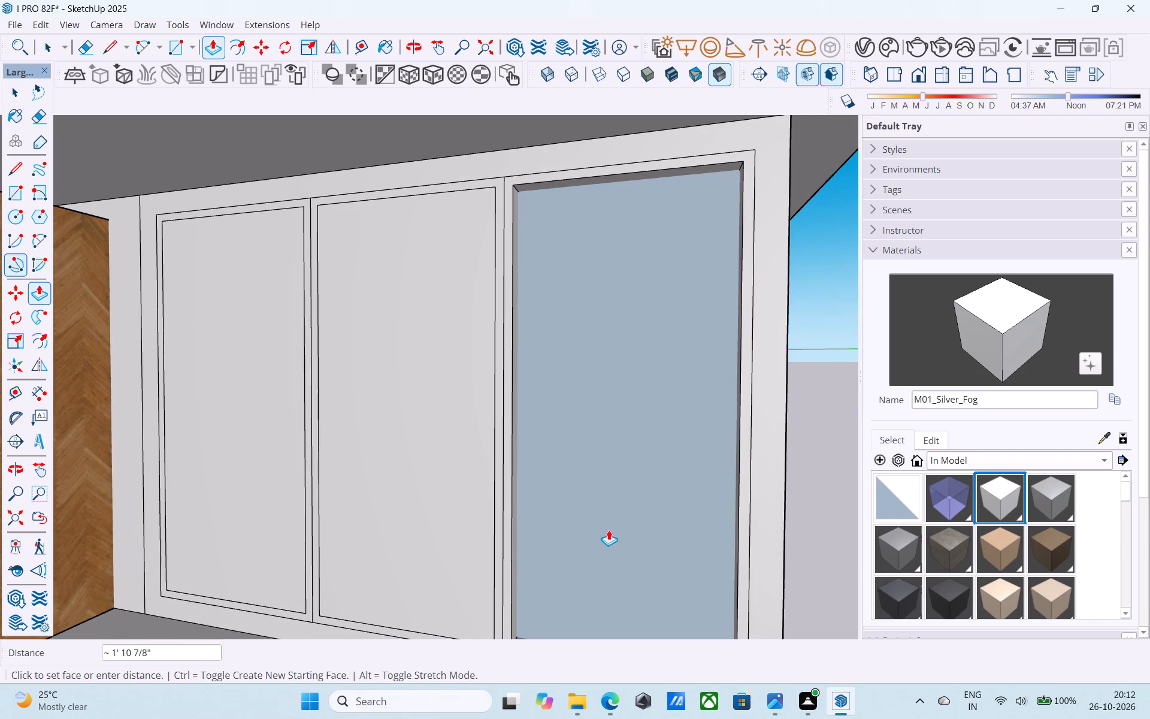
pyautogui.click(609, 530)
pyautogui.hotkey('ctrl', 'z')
# Push the inner faces of all three framed panels through the wall's thickness to cut open window openings.
pyautogui.press('space')
pyautogui.click(609, 530)
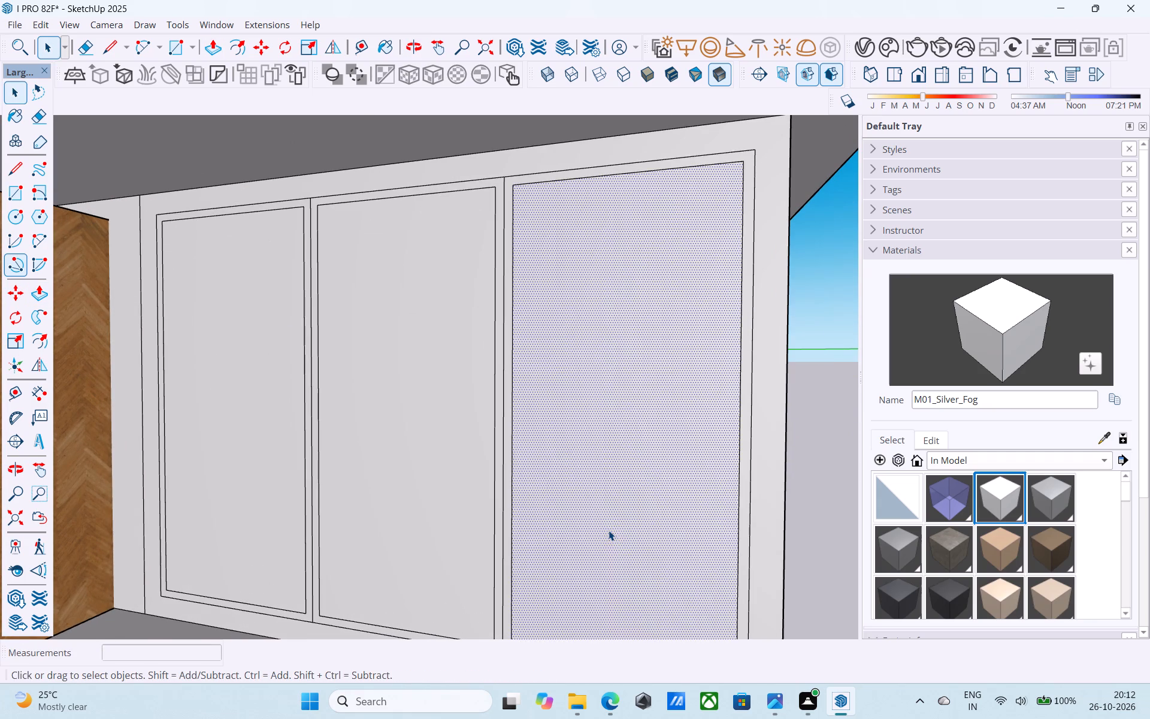
pyautogui.moveTo(603, 546); pyautogui.dragTo(629, 558, button='middle')
pyautogui.press('p')
pyautogui.click(629, 560)
pyautogui.scroll(3, 631, 520)
pyautogui.click(631, 519)
pyautogui.doubleClick(436, 544)
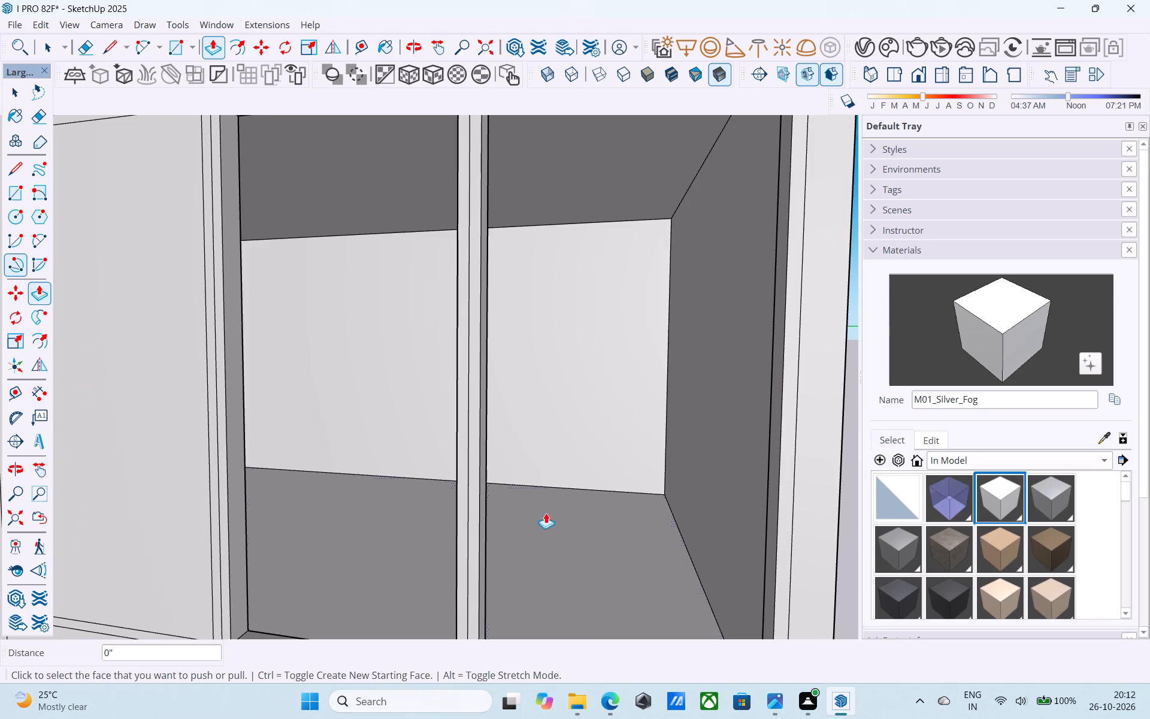
pyautogui.scroll(-6, 574, 508)
pyautogui.doubleClick(401, 504)
# Draw rectangular panes about 3' 9 3/4" by 8' 8" across the opening nearest the wood-clad box and the middle opening.
pyautogui.scroll(-1, 401, 504)
pyautogui.keyDown('shift'); pyautogui.moveTo(401, 504); pyautogui.dragTo(405, 510, button='middle'); pyautogui.keyUp('shift')
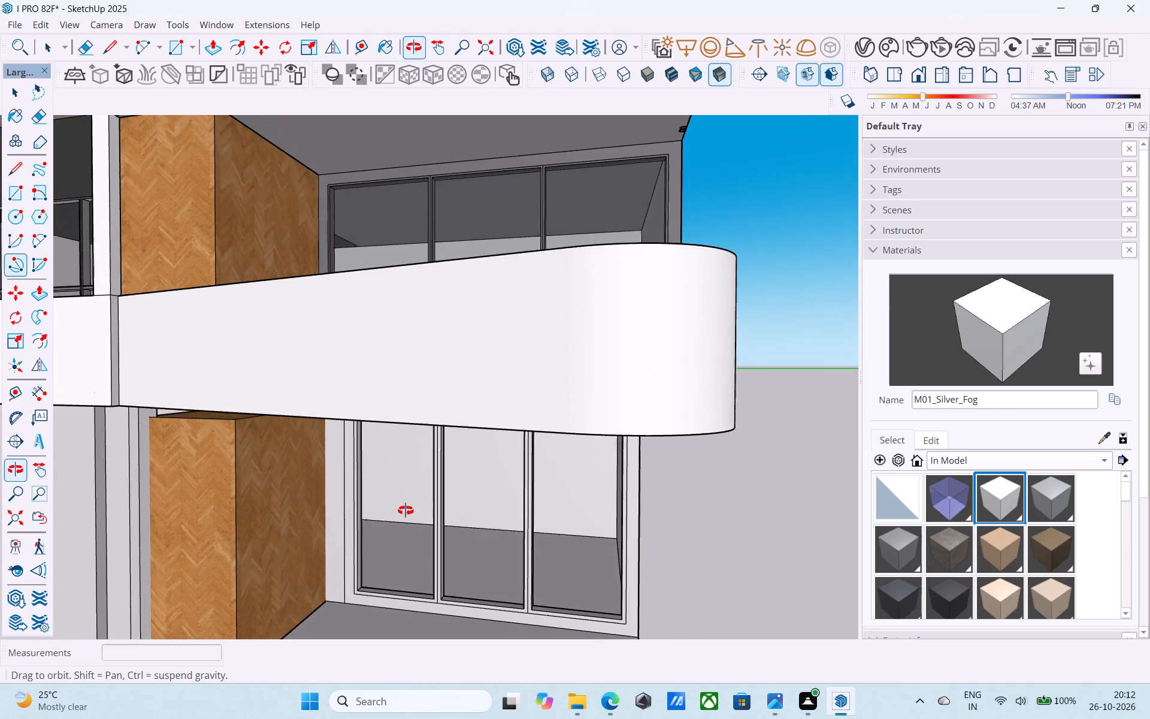
pyautogui.keyDown('shift'); pyautogui.moveTo(405, 510); pyautogui.dragTo(394, 514, button='middle'); pyautogui.keyUp('shift')
pyautogui.press('r')
pyautogui.moveTo(379, 453); pyautogui.dragTo(387, 398, button='middle')
pyautogui.moveTo(395, 439); pyautogui.dragTo(382, 462, button='middle')
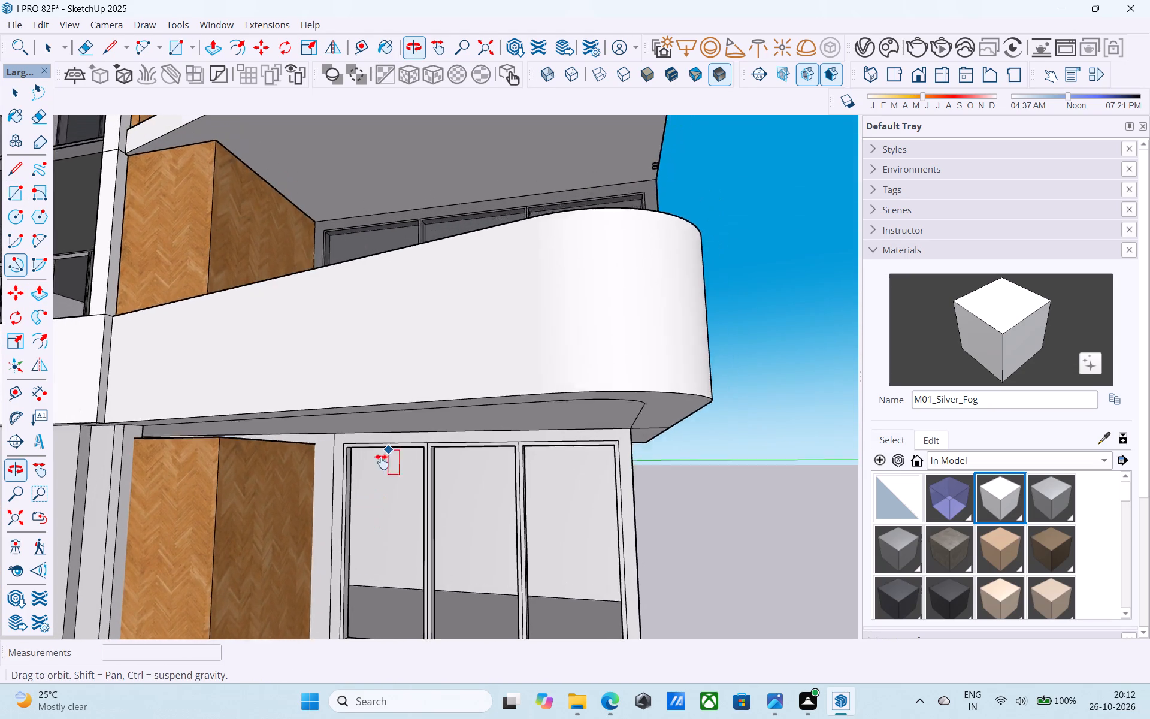
pyautogui.moveTo(382, 462); pyautogui.dragTo(401, 424, button='middle')
pyautogui.scroll(9, 304, 485)
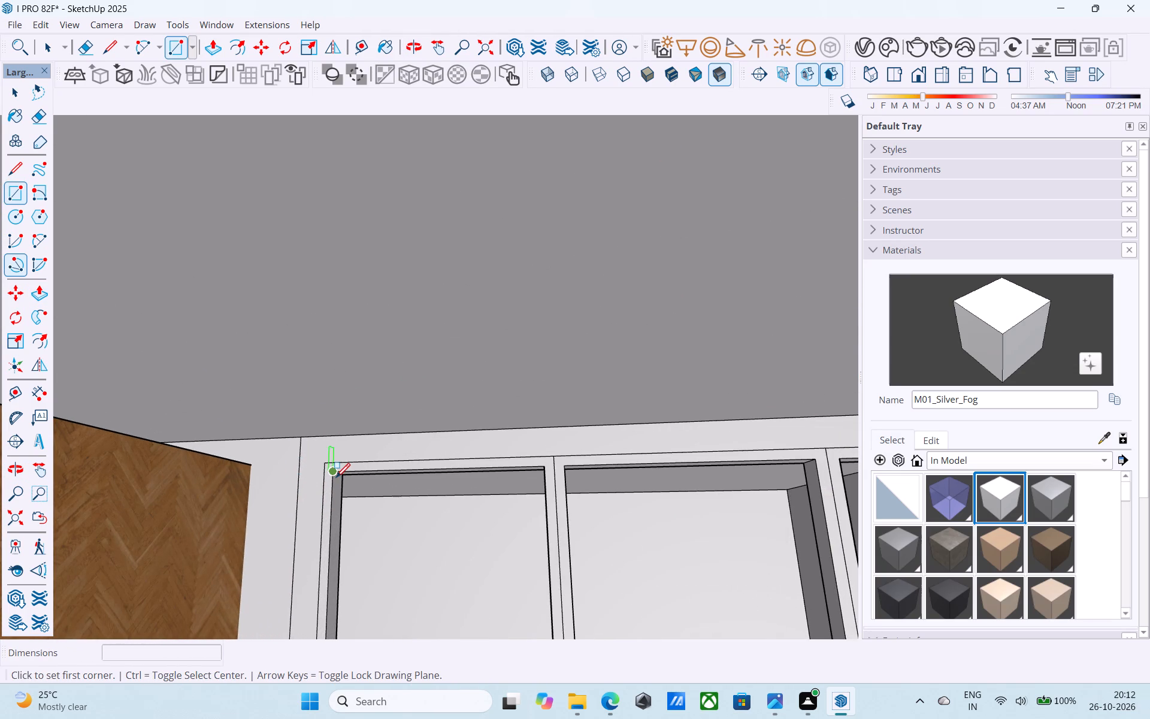
pyautogui.click(336, 478)
pyautogui.scroll(-16, 337, 430)
pyautogui.keyDown('shift'); pyautogui.moveTo(423, 554); pyautogui.dragTo(462, 606, button='middle'); pyautogui.keyUp('shift')
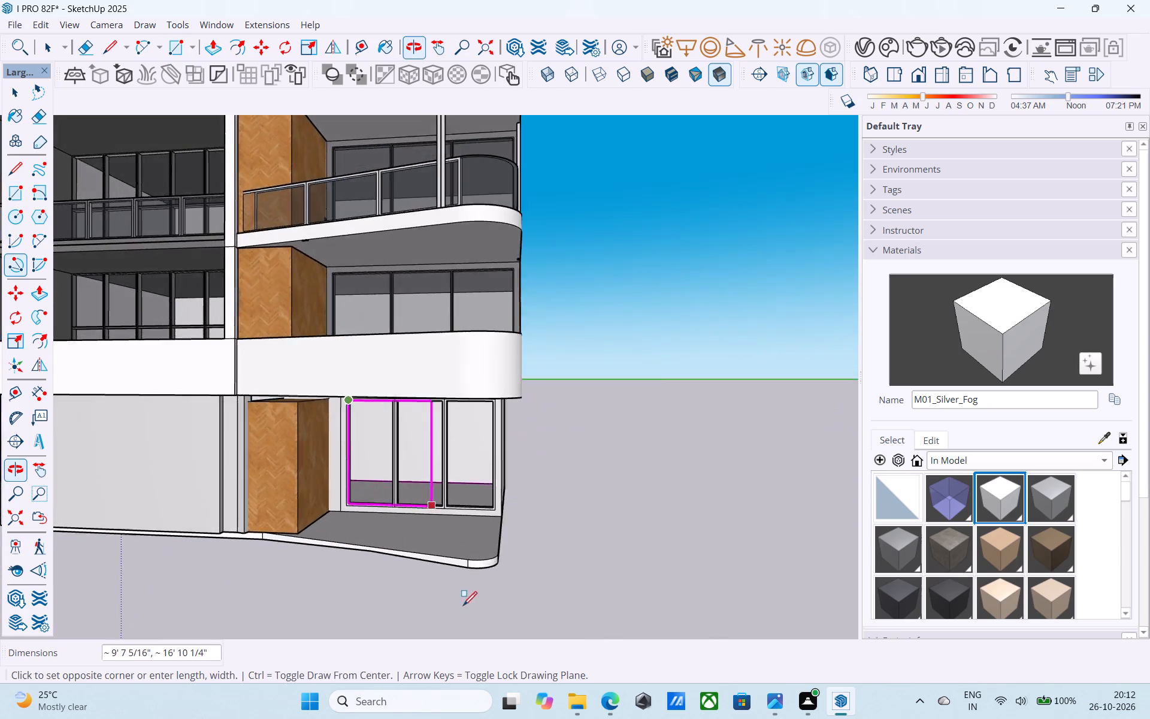
pyautogui.scroll(19, 431, 548)
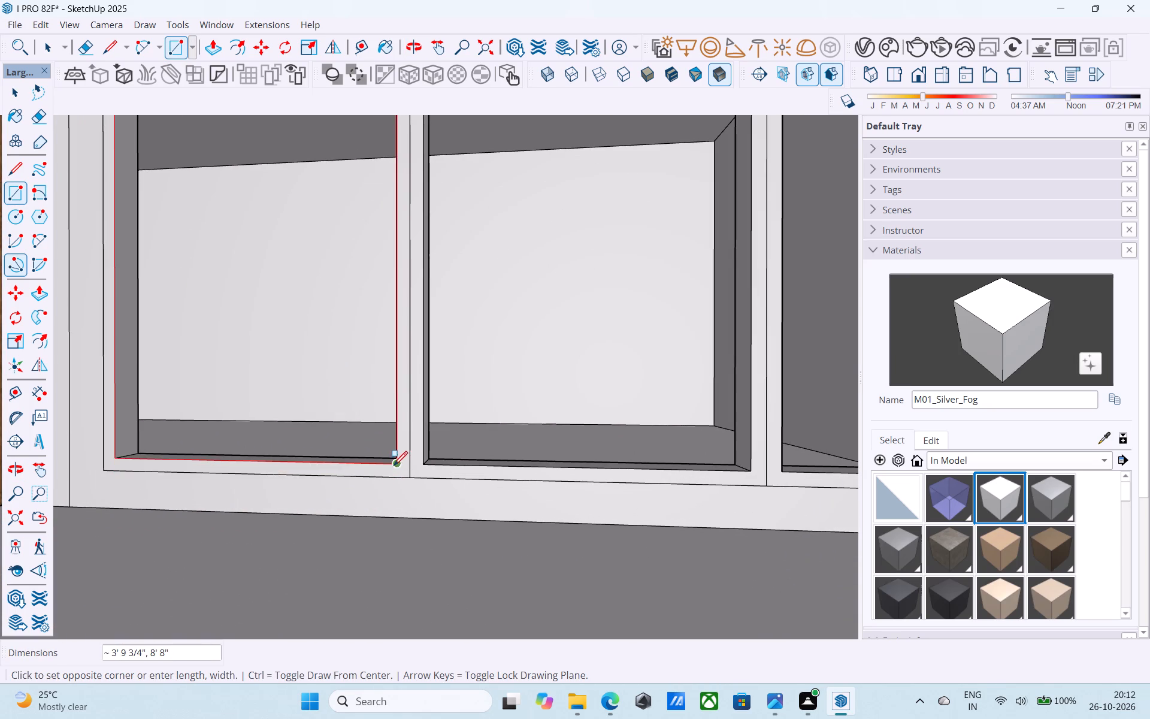
pyautogui.click(394, 467)
pyautogui.scroll(-9, 406, 513)
pyautogui.keyDown('shift'); pyautogui.moveTo(417, 524); pyautogui.dragTo(374, 590, button='middle'); pyautogui.keyUp('shift')
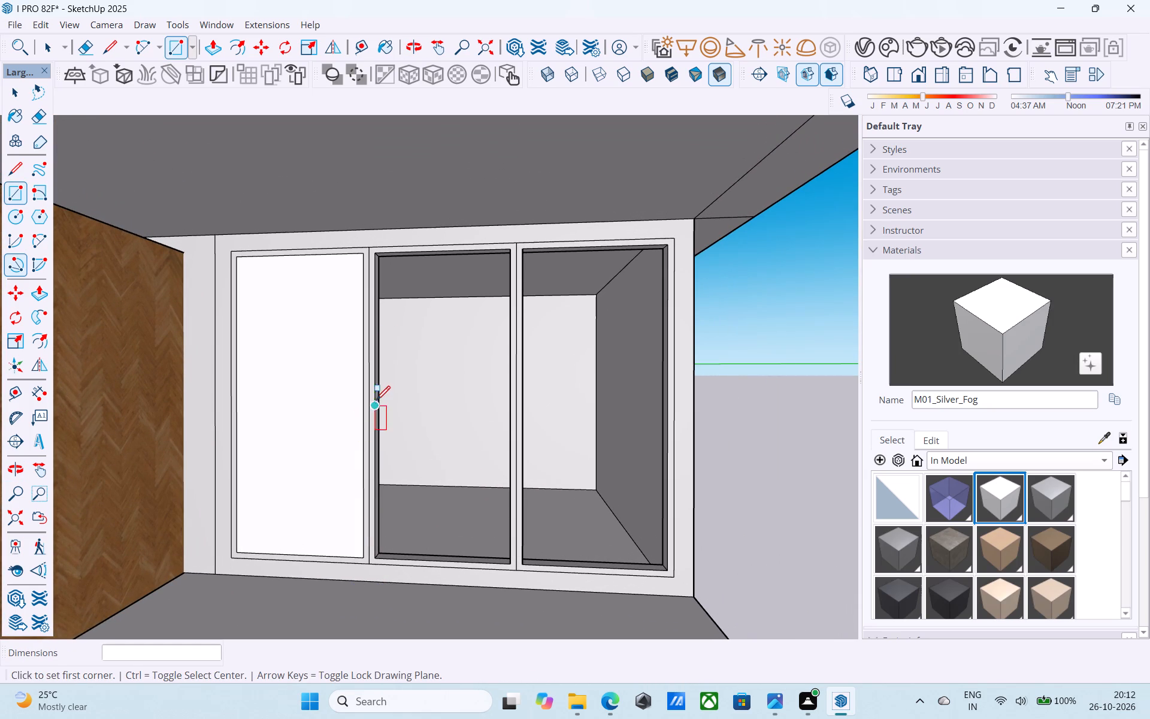
pyautogui.click(378, 257)
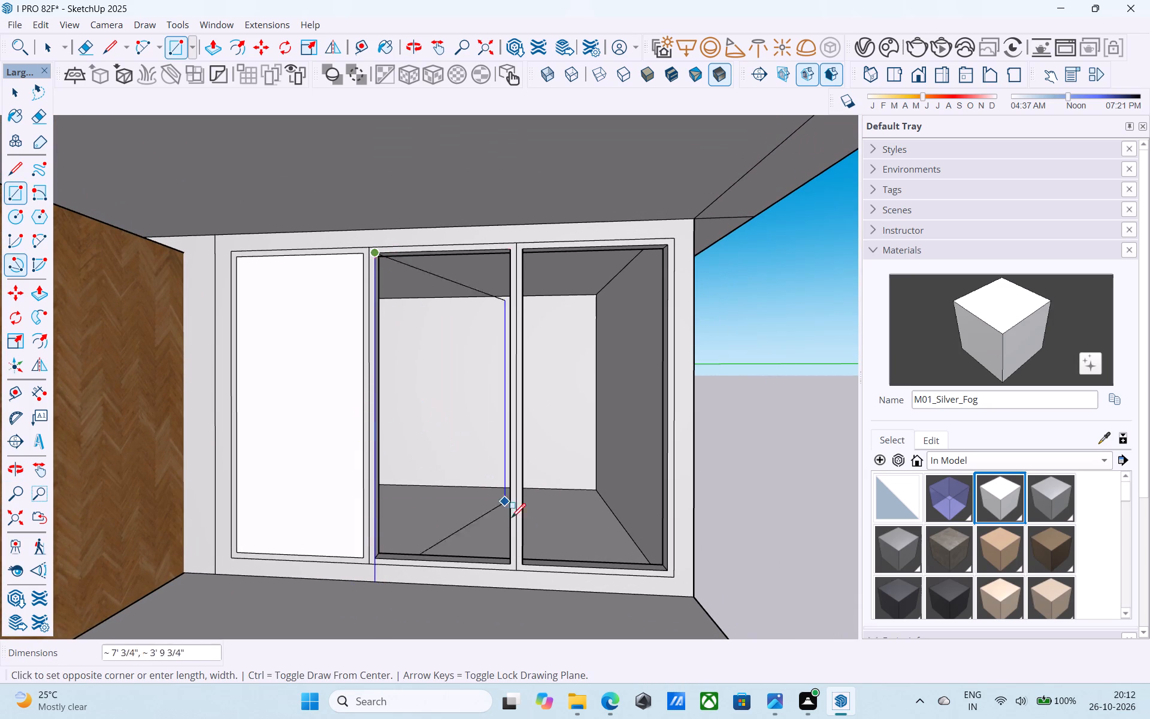
pyautogui.click(513, 558)
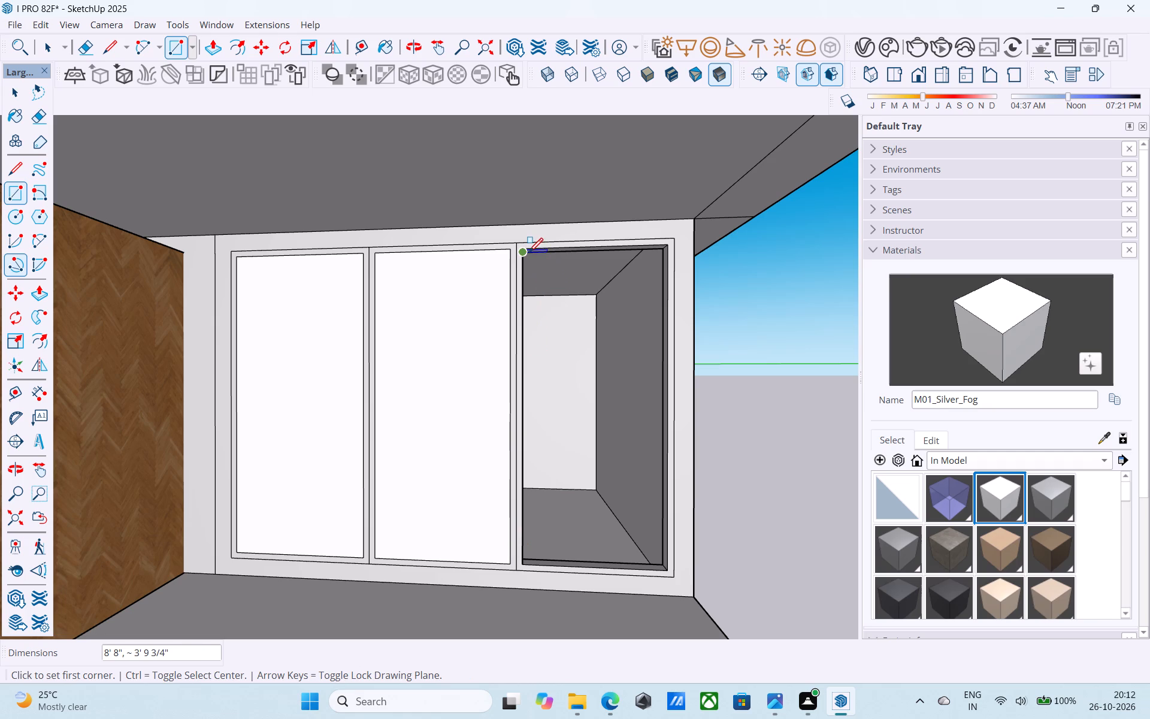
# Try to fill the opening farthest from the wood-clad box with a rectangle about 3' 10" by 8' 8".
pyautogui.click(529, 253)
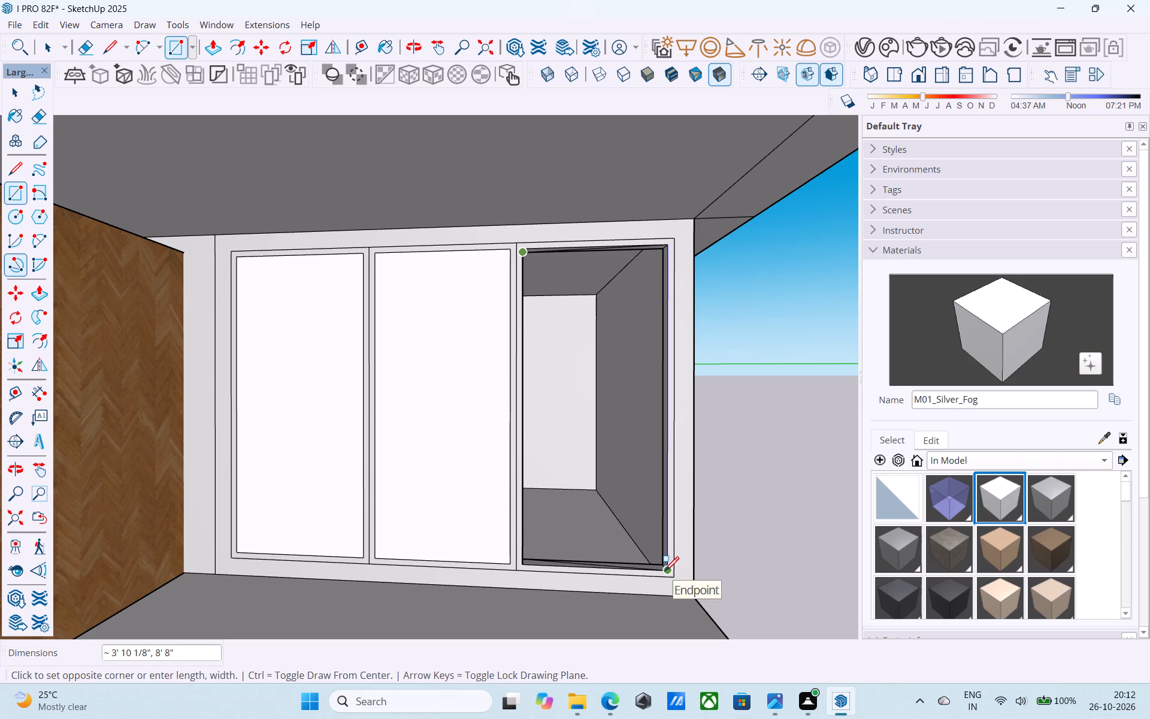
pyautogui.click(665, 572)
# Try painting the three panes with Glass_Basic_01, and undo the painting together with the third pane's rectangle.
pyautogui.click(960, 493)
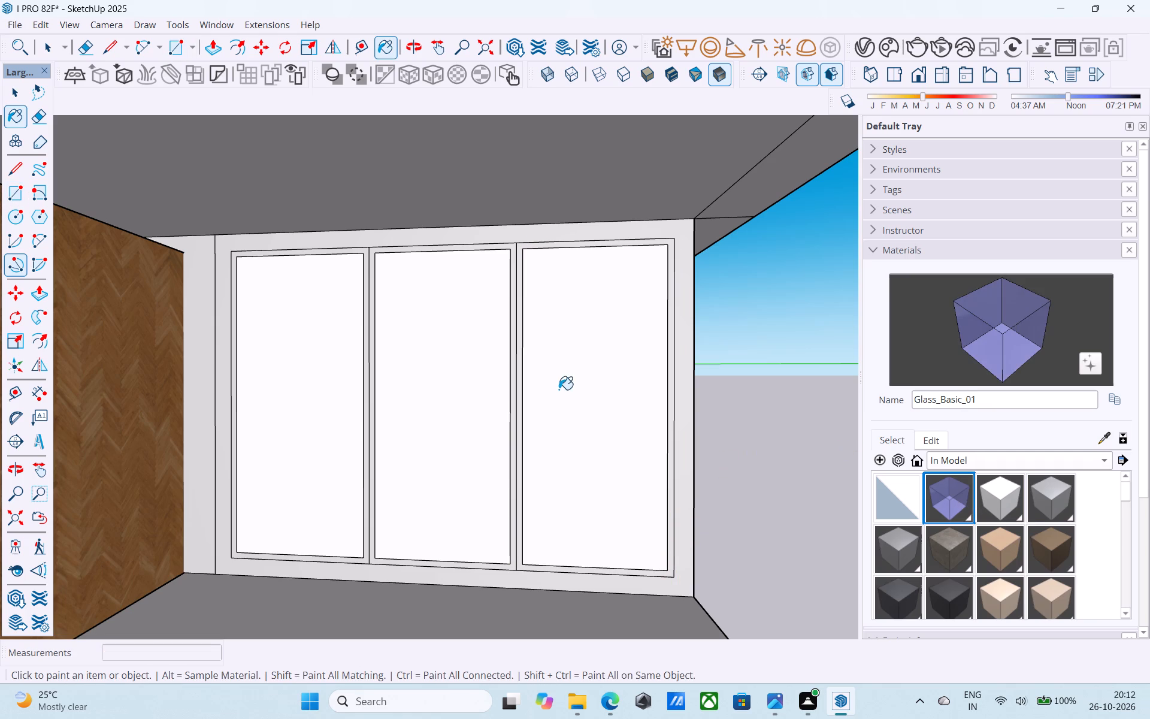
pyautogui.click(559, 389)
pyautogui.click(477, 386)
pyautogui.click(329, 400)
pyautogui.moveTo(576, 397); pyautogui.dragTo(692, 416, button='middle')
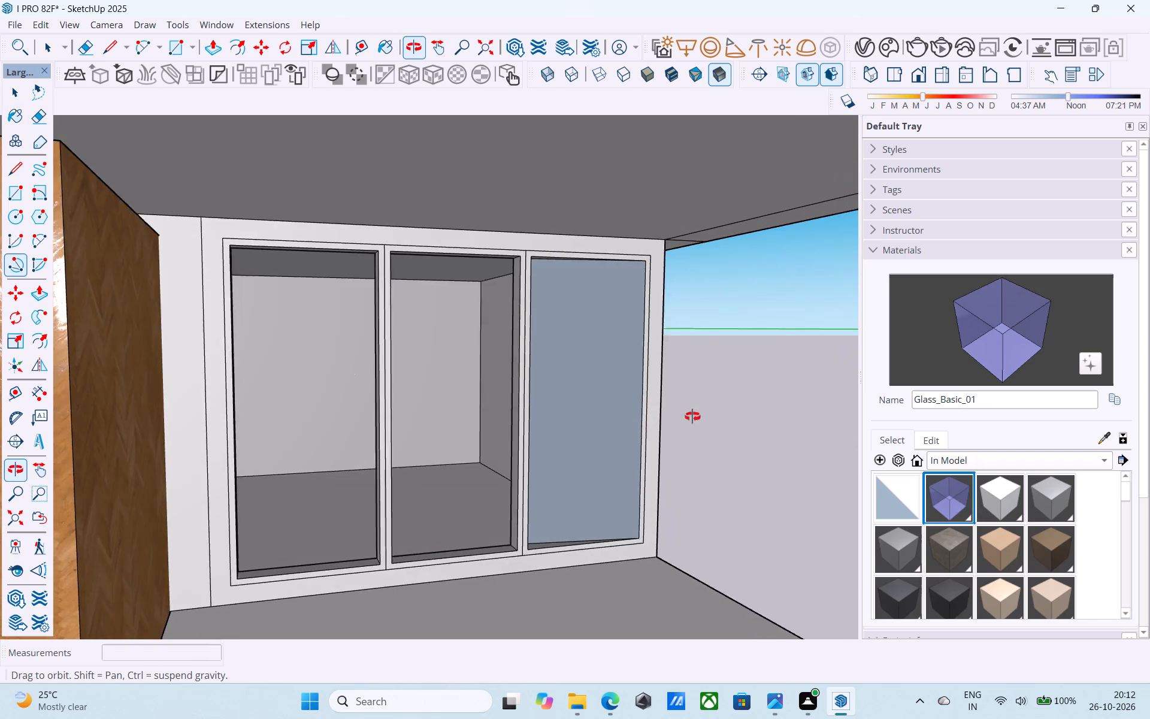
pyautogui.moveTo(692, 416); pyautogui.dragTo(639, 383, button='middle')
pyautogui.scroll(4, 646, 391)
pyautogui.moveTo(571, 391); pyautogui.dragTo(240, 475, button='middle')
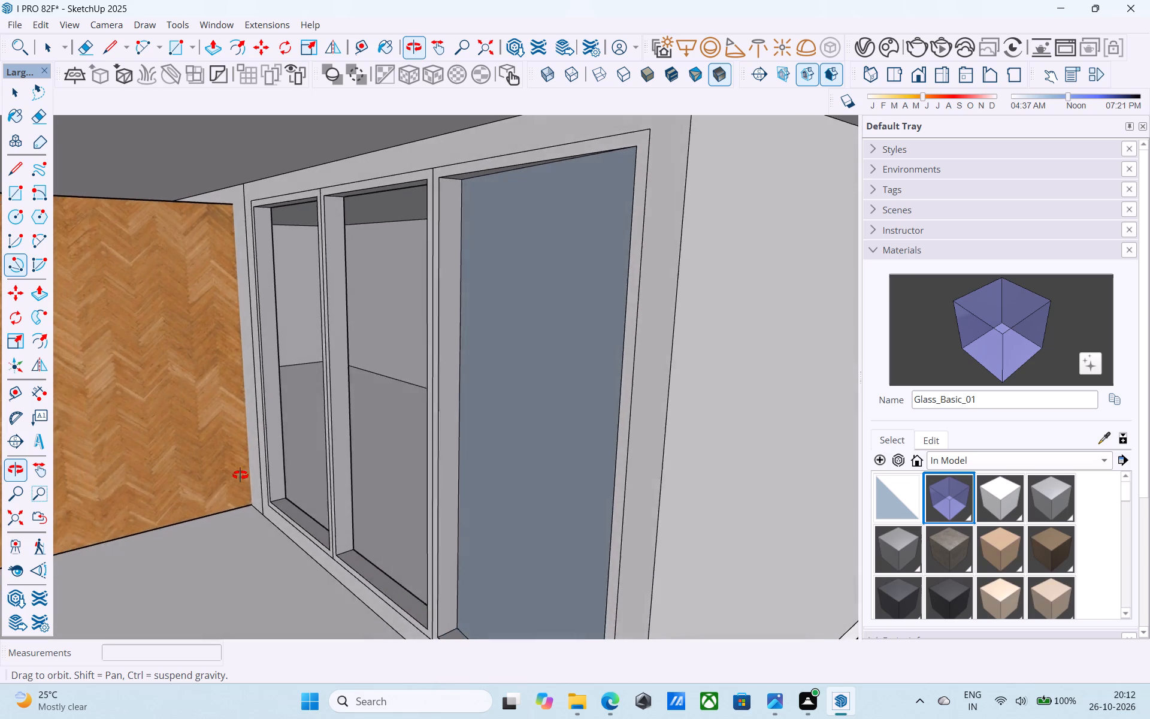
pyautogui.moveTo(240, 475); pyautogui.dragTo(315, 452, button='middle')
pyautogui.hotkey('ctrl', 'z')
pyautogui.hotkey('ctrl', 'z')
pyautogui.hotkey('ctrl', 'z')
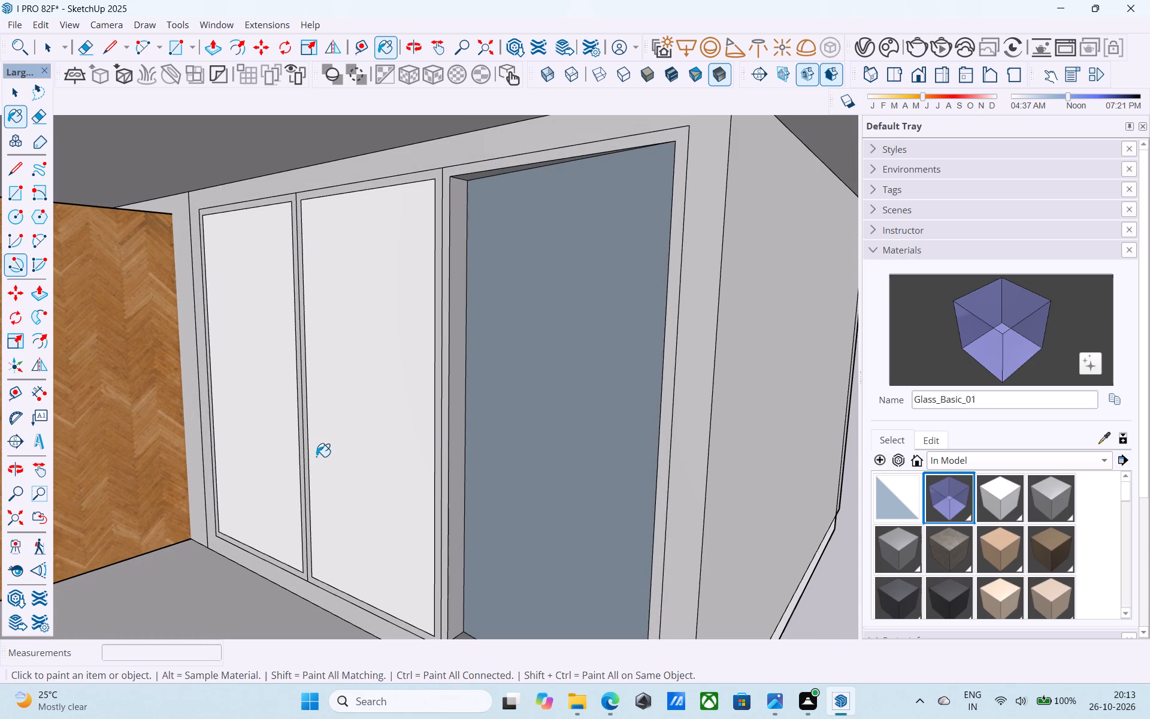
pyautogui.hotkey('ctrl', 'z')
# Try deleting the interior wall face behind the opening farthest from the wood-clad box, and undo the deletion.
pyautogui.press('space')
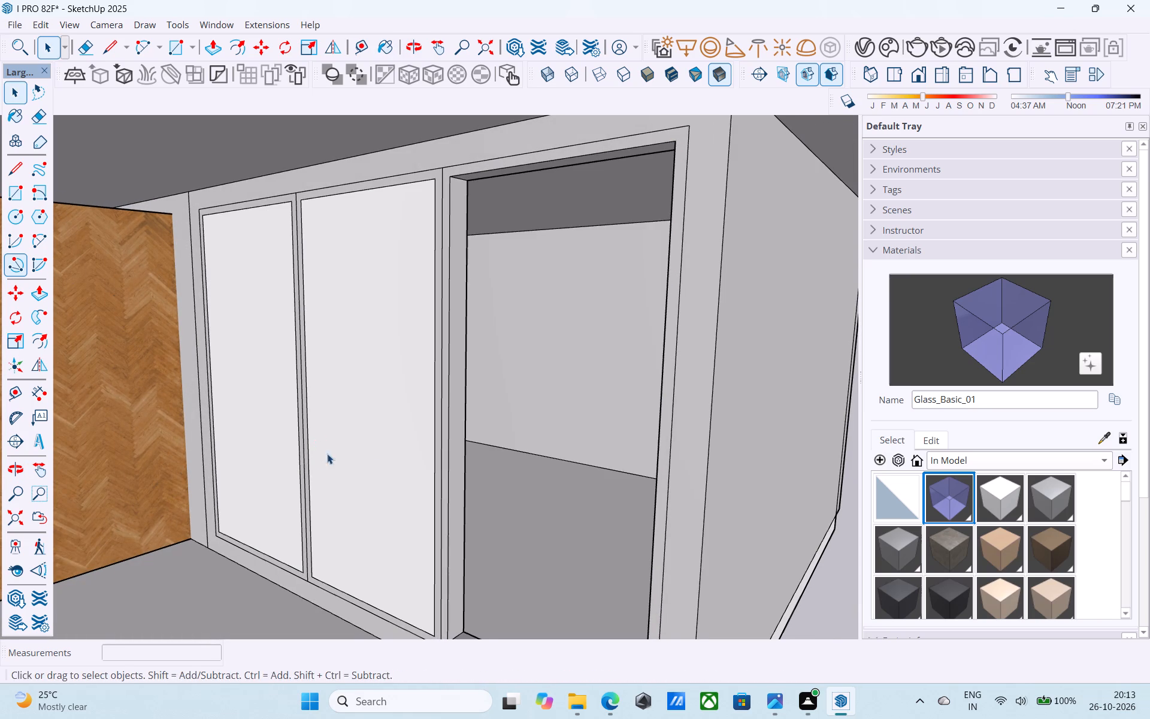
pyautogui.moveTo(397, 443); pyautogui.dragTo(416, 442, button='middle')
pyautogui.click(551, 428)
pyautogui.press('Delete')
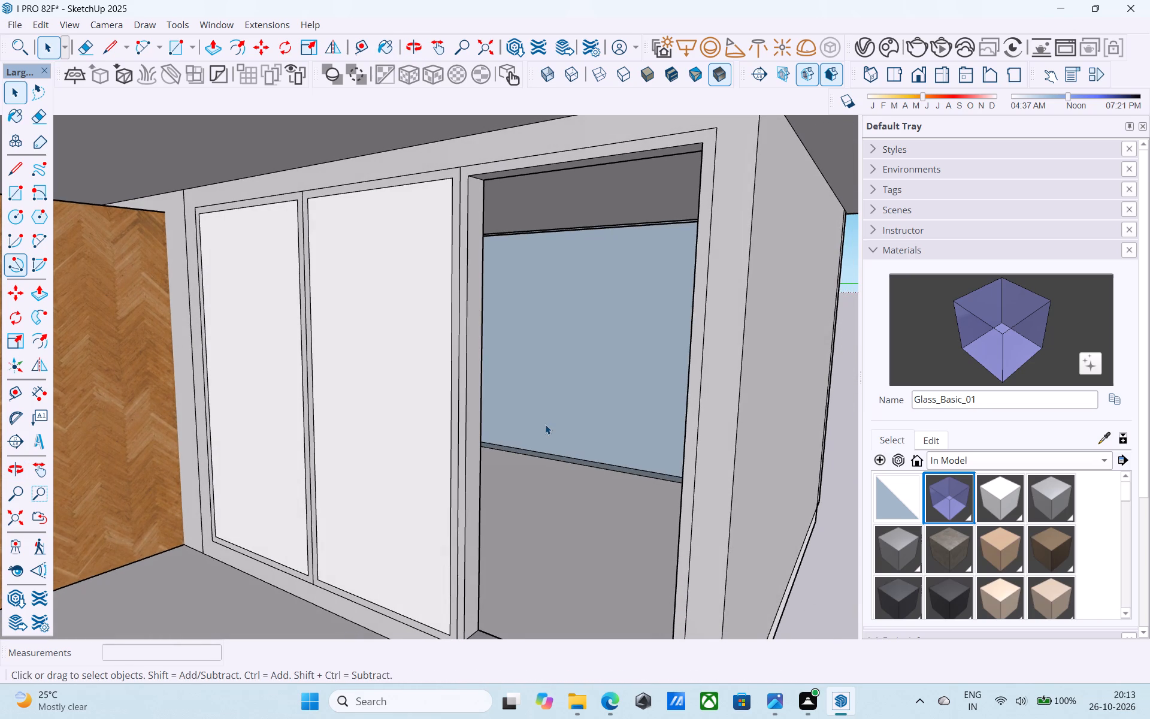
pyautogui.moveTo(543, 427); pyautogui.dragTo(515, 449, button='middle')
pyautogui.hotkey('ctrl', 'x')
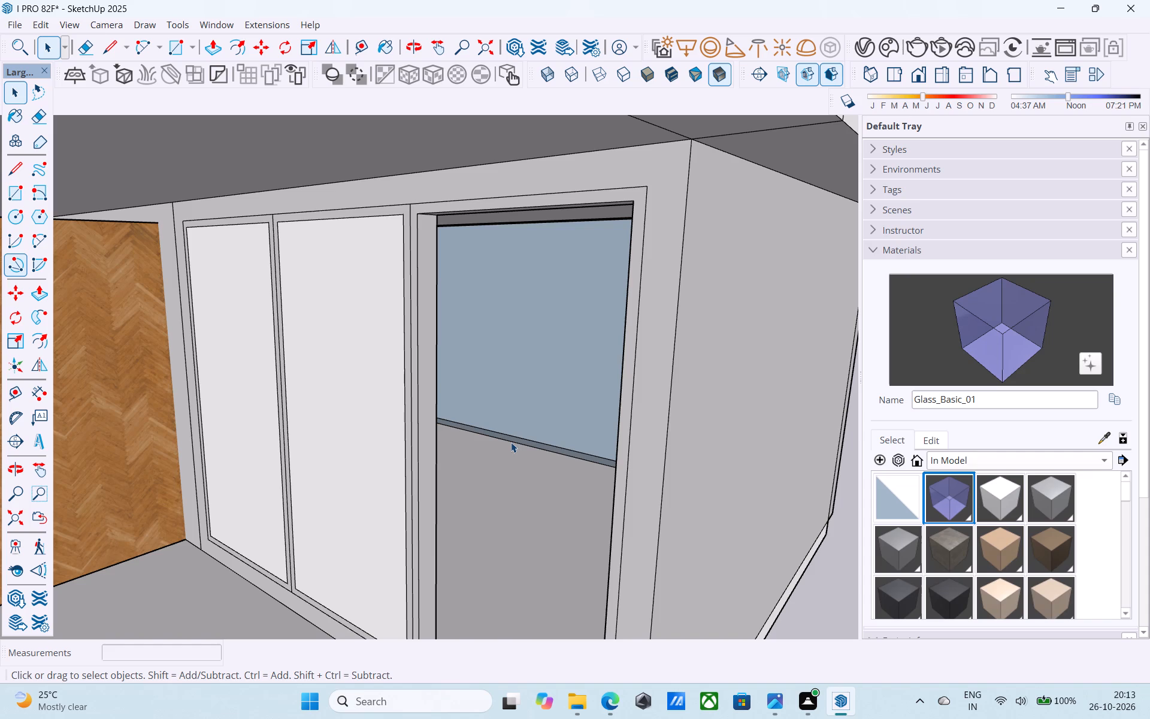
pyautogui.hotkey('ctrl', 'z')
# Draw a rectangular pane flush with the frame across the opening farthest from the wood-clad box, between its front corners.
pyautogui.scroll(-2, 510, 443)
pyautogui.moveTo(508, 459); pyautogui.dragTo(506, 457, button='middle')
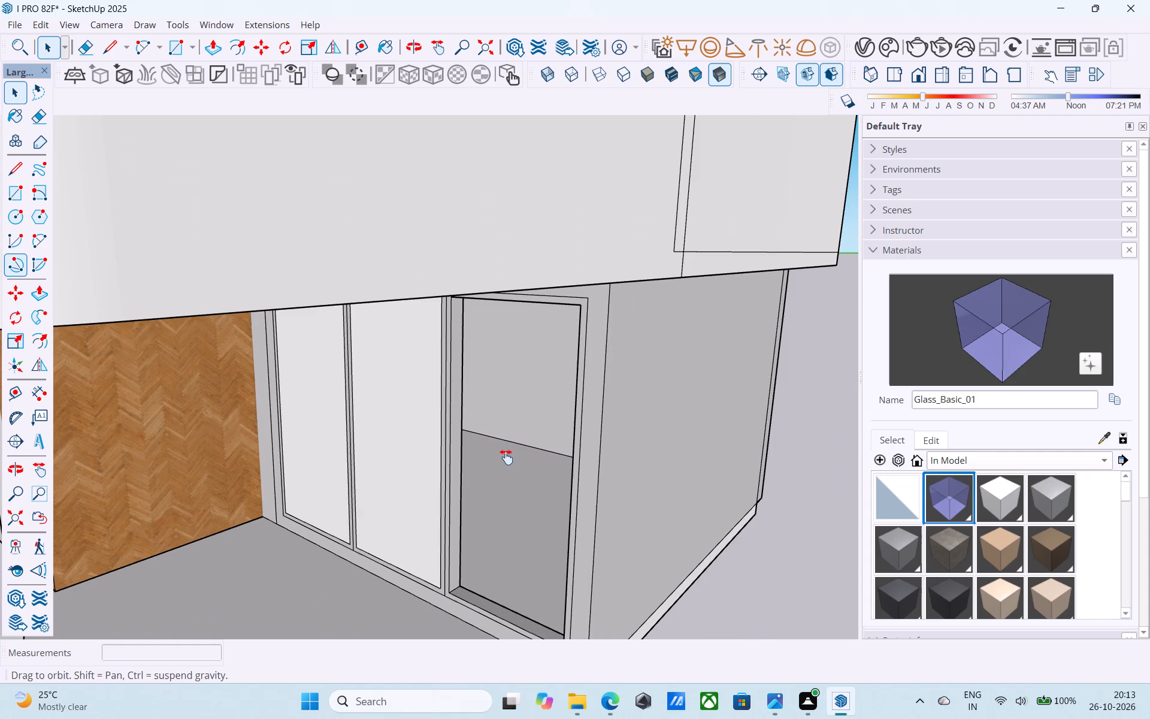
pyautogui.moveTo(506, 457); pyautogui.dragTo(517, 276, button='middle')
pyautogui.press('r')
pyautogui.scroll(3, 474, 247)
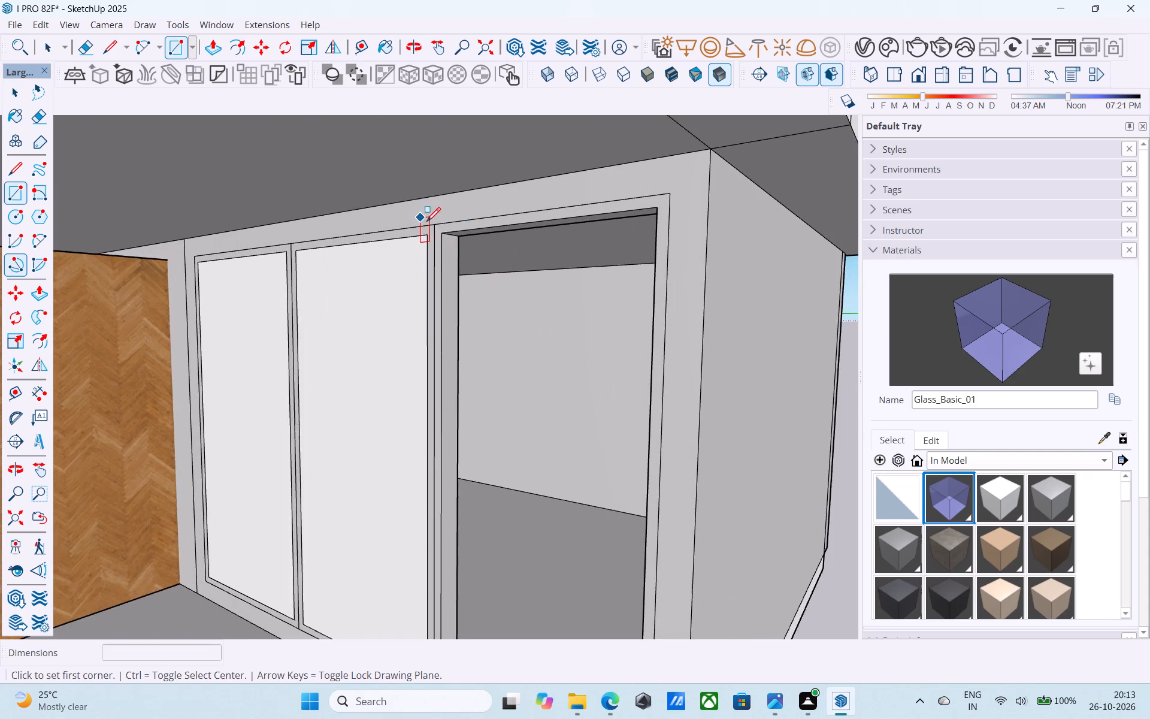
pyautogui.scroll(3, 443, 234)
pyautogui.click(443, 235)
pyautogui.scroll(-12, 444, 237)
pyautogui.moveTo(470, 340); pyautogui.dragTo(477, 363, button='middle')
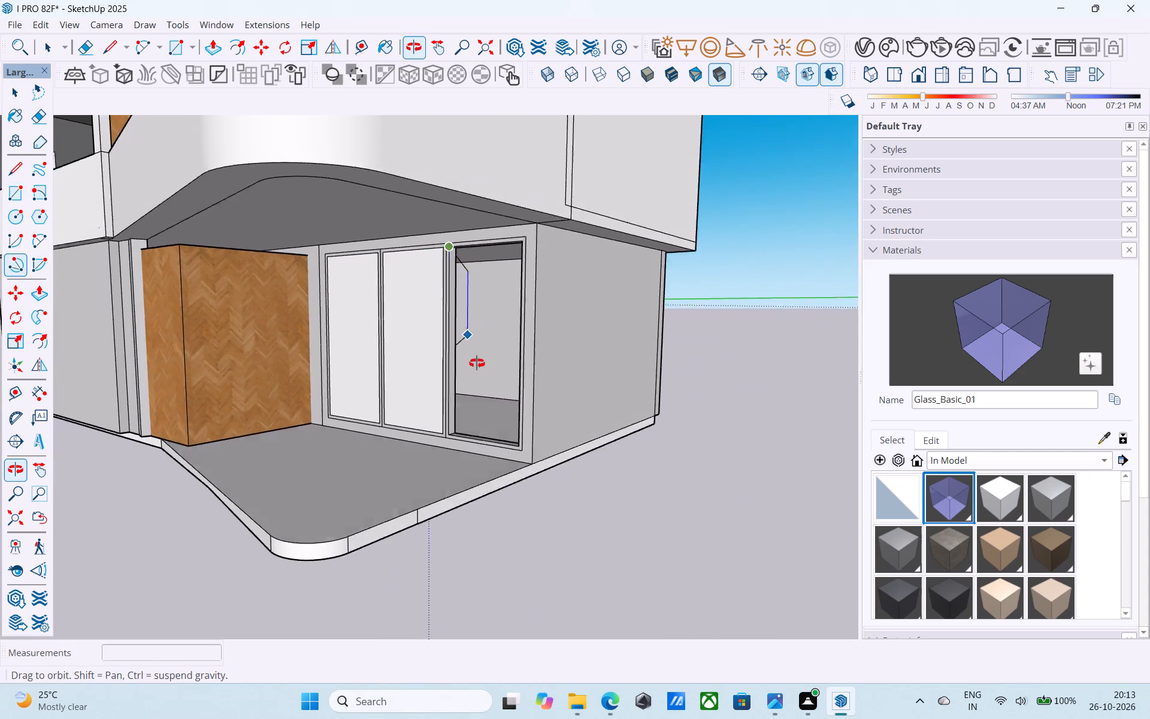
pyautogui.moveTo(477, 363); pyautogui.dragTo(608, 446, button='middle')
pyautogui.scroll(4, 533, 460)
pyautogui.moveTo(534, 455); pyautogui.dragTo(534, 452, button='middle')
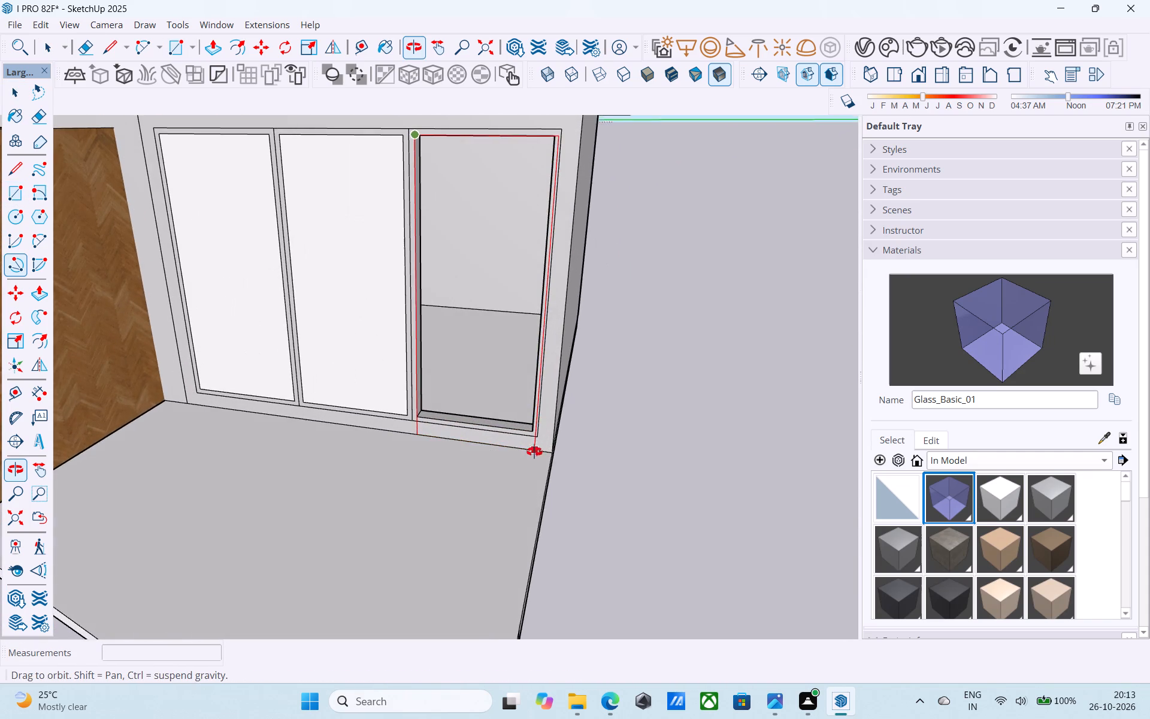
pyautogui.moveTo(534, 452); pyautogui.dragTo(568, 445, button='middle')
pyautogui.scroll(6, 548, 406)
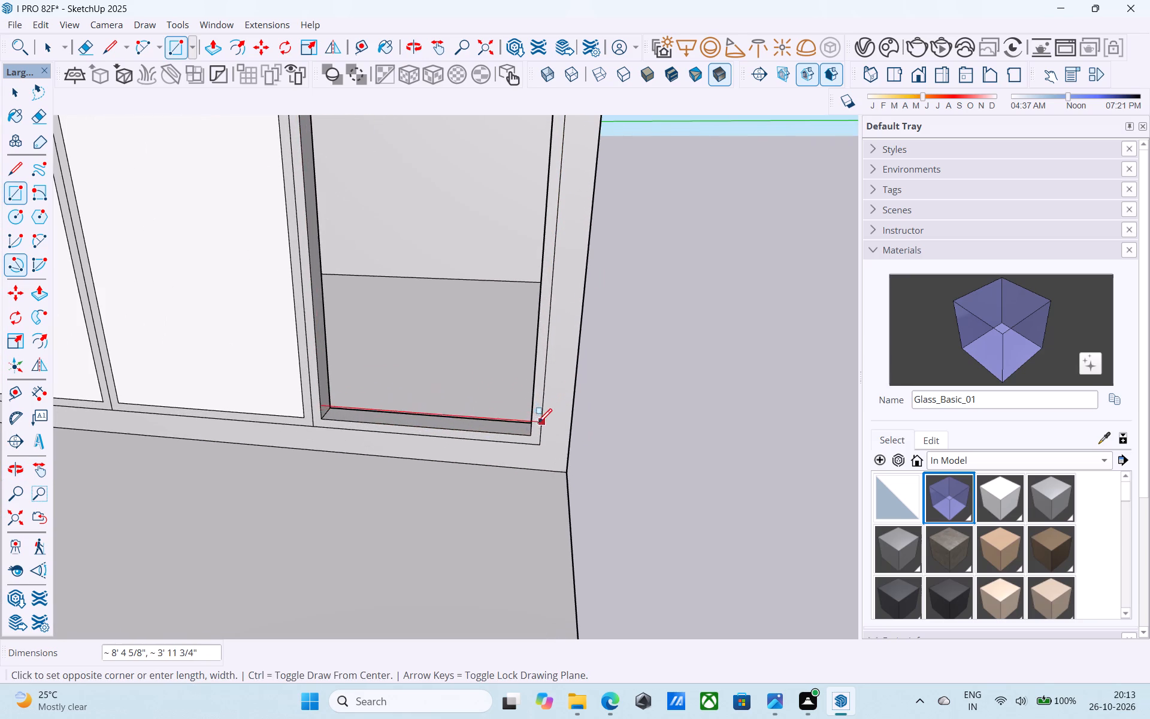
pyautogui.click(528, 436)
# Paint all three window panes with the Glass_Basic_01 material.
pyautogui.click(1028, 327)
pyautogui.click(517, 336)
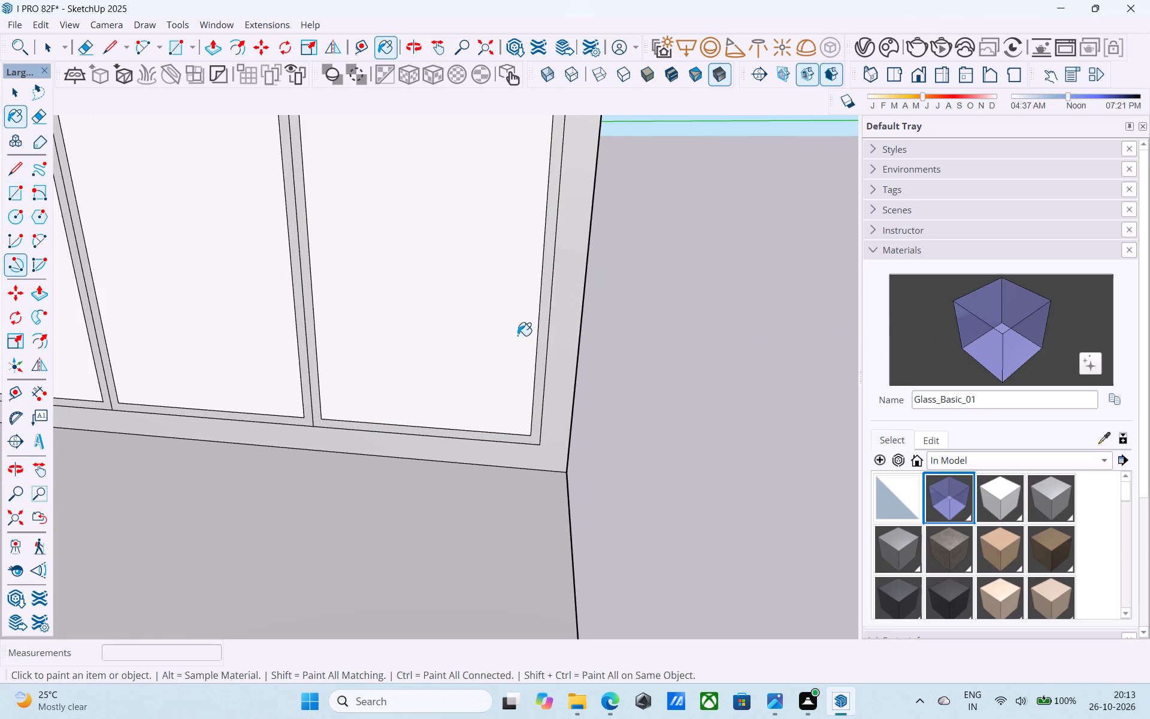
pyautogui.scroll(-4, 517, 336)
pyautogui.click(340, 292)
pyautogui.click(187, 289)
pyautogui.scroll(-2, 321, 425)
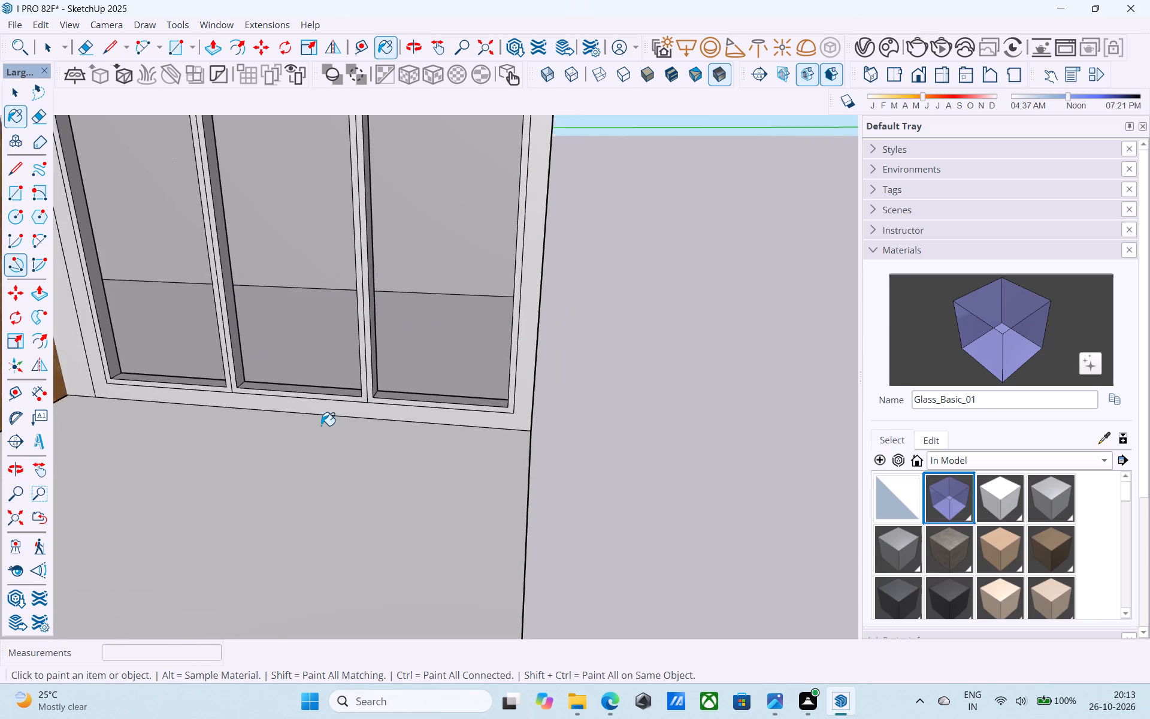
# Examine the ground-level storey and its glazing together with the storeys above from several angles.
pyautogui.scroll(-8, 321, 425)
pyautogui.moveTo(340, 442); pyautogui.dragTo(334, 407, button='middle')
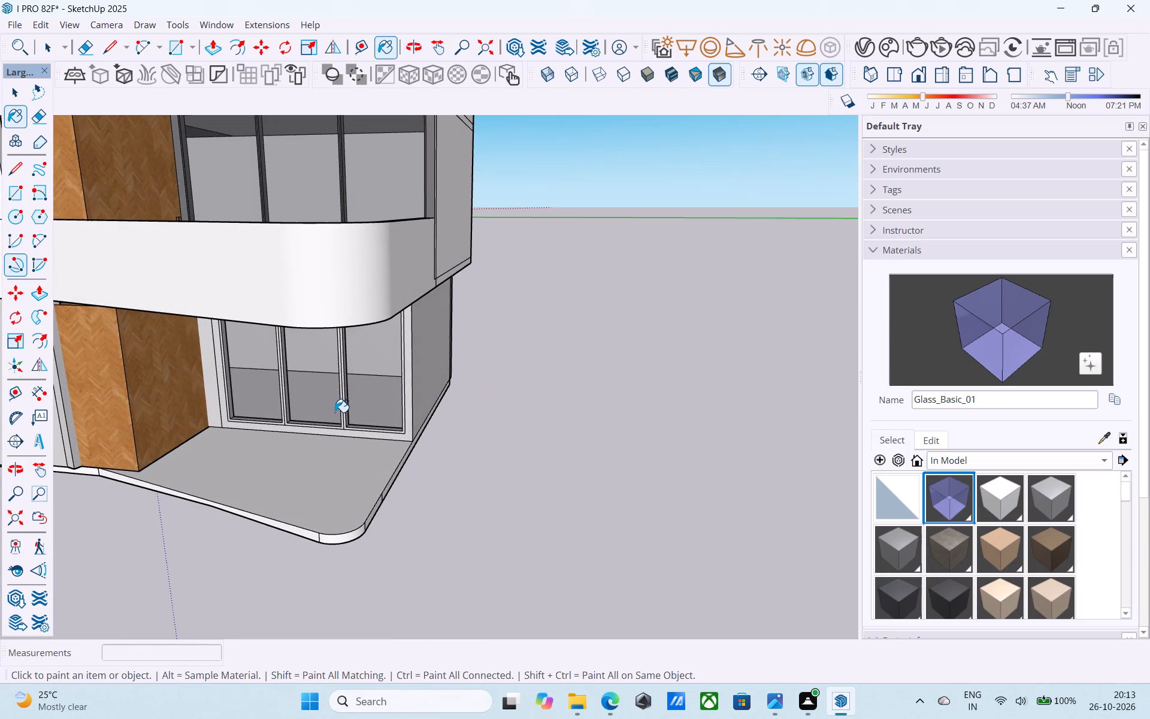
pyautogui.scroll(-4, 478, 417)
pyautogui.moveTo(468, 436); pyautogui.dragTo(449, 351, button='middle')
pyautogui.scroll(-4, 455, 354)
pyautogui.moveTo(460, 362); pyautogui.dragTo(500, 372, button='middle')
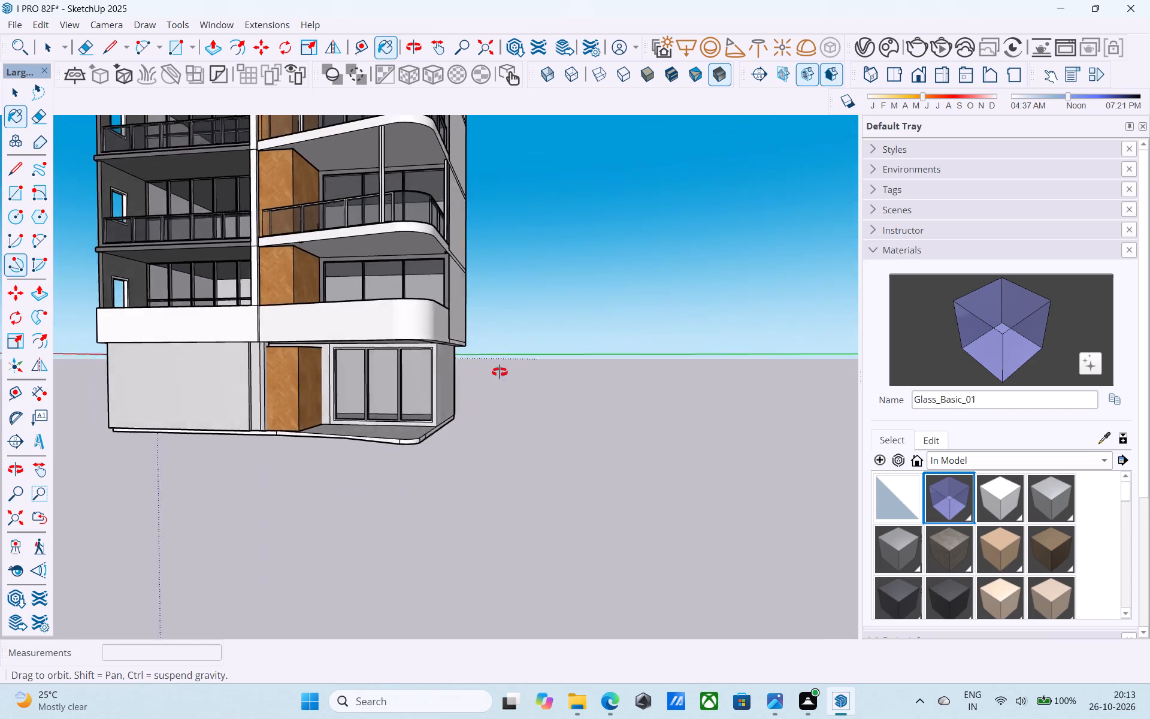
pyautogui.moveTo(500, 372); pyautogui.dragTo(499, 446, button='middle')
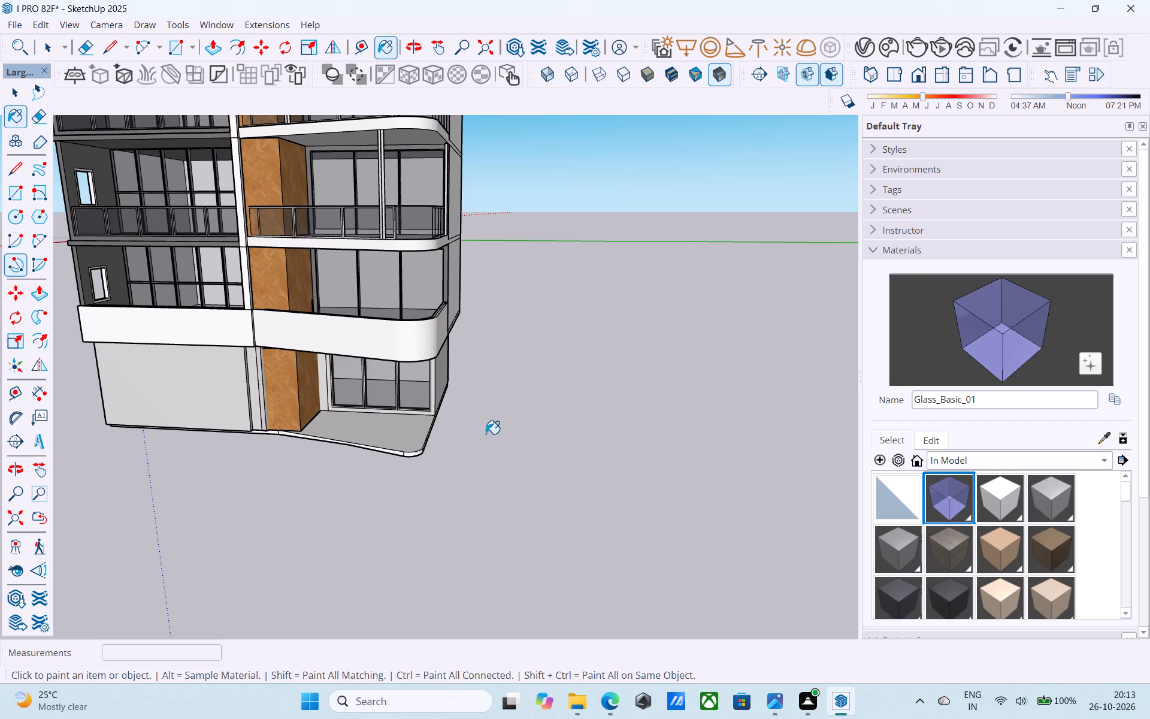
pyautogui.scroll(-4, 503, 385)
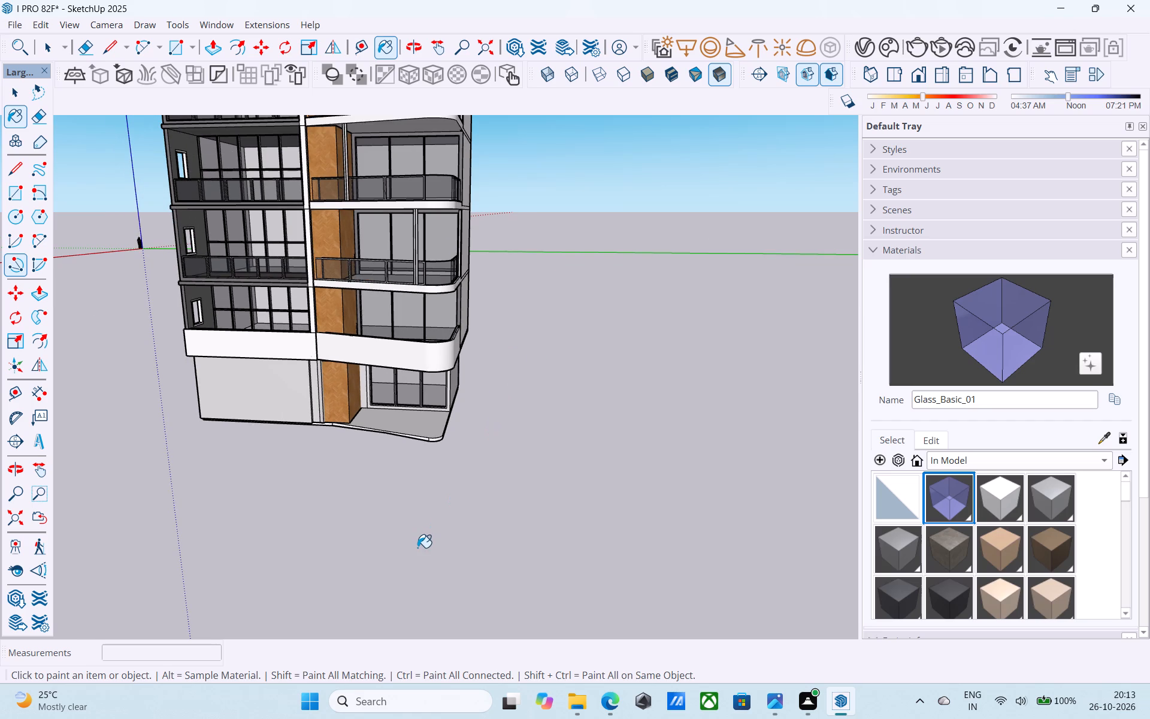
pyautogui.moveTo(412, 562); pyautogui.dragTo(404, 542, button='middle')
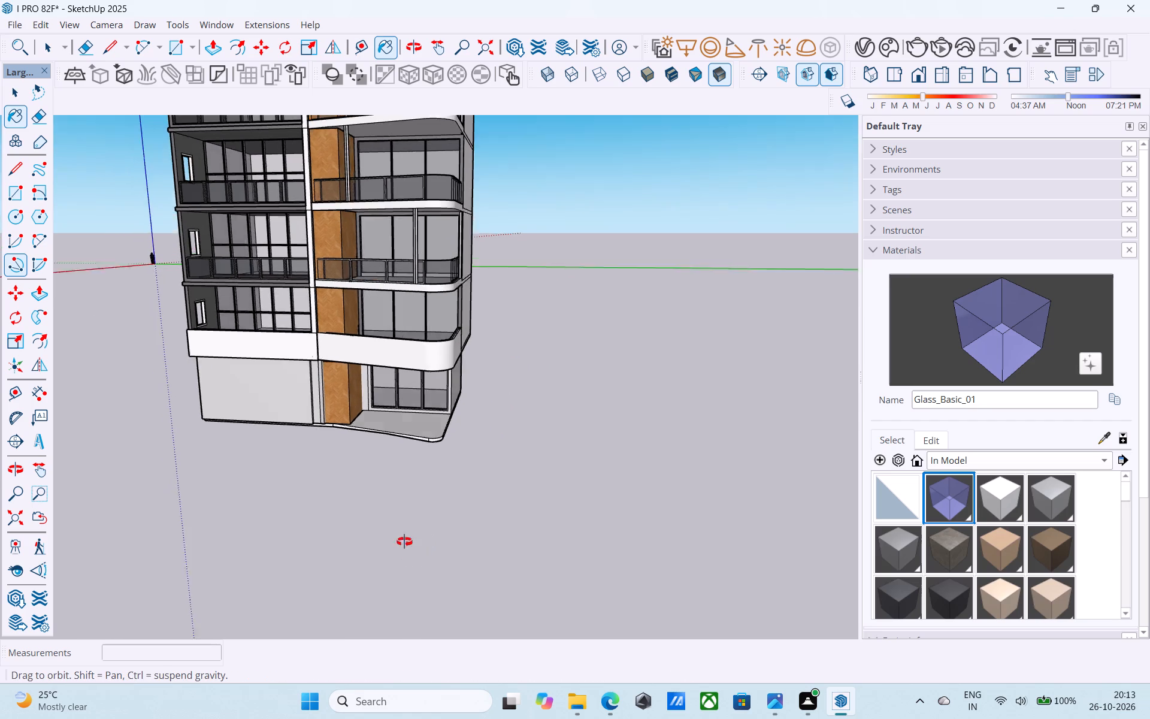
pyautogui.moveTo(404, 542); pyautogui.dragTo(424, 462, button='middle')
pyautogui.moveTo(419, 534); pyautogui.dragTo(424, 452, button='middle')
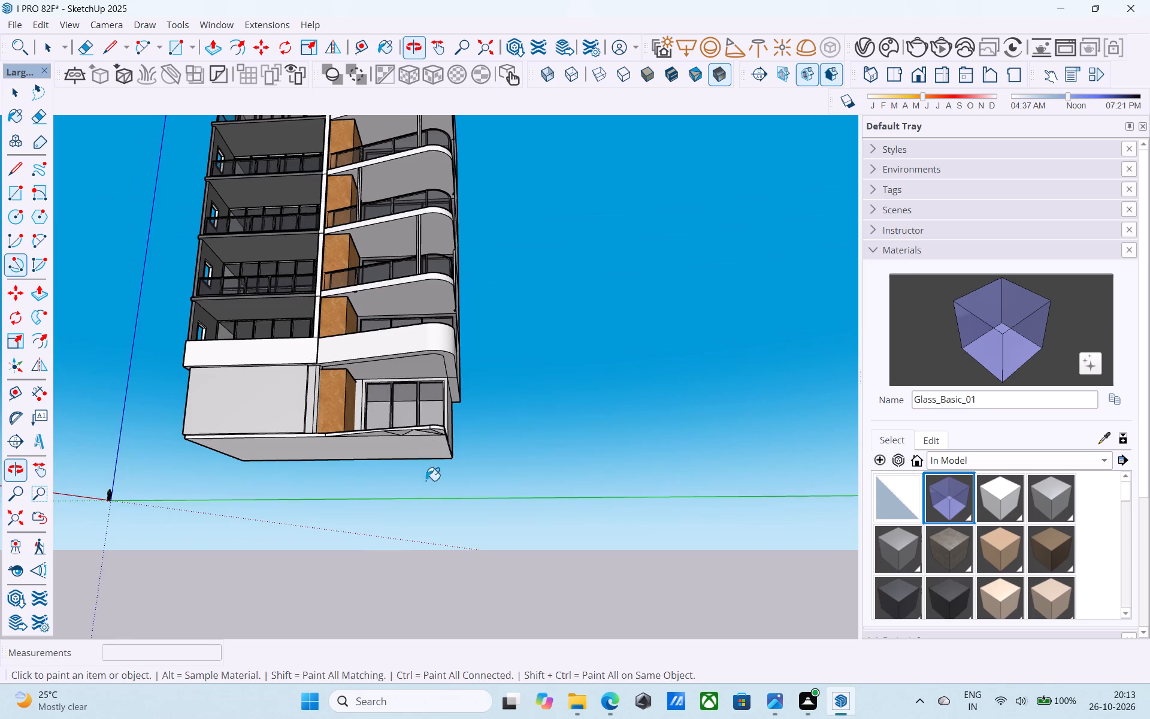
# Push/pull the narrow end face of the ground-level blank front wall to extend the wall toward the wood-clad box.
pyautogui.scroll(-7, 434, 471)
pyautogui.moveTo(429, 490); pyautogui.dragTo(440, 577, button='middle')
pyautogui.scroll(15, 377, 385)
pyautogui.moveTo(353, 518); pyautogui.dragTo(858, 360, button='middle')
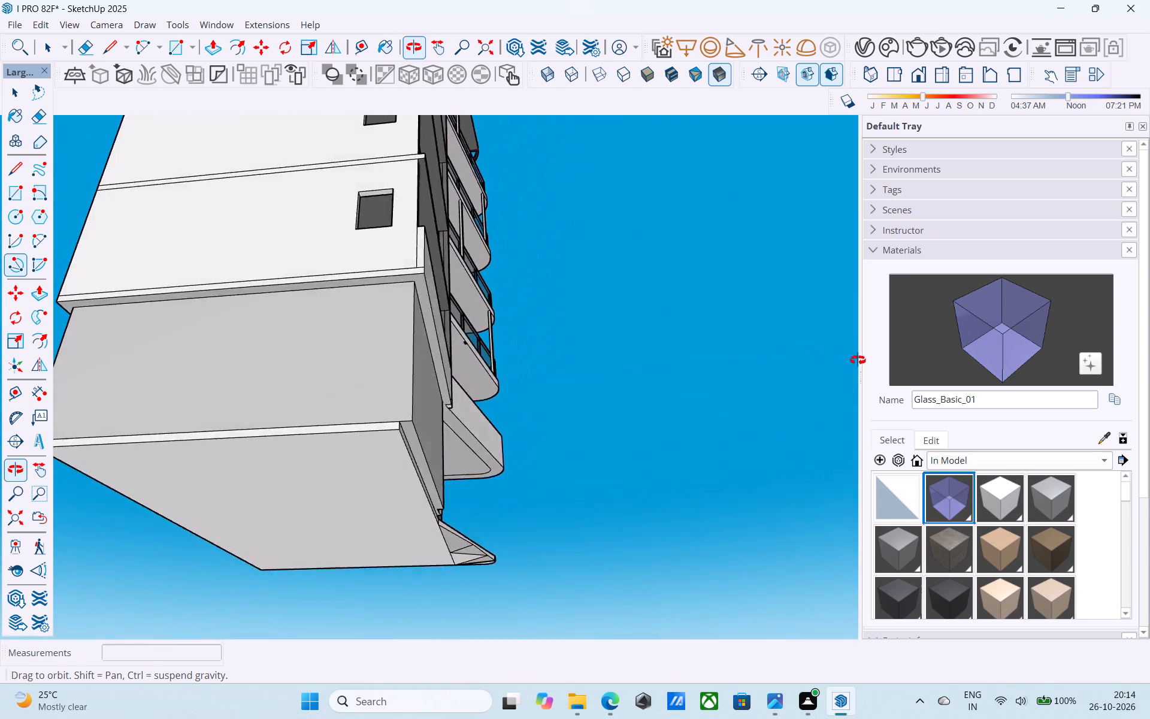
pyautogui.moveTo(858, 360); pyautogui.dragTo(123, 425, button='middle')
pyautogui.scroll(1, 125, 424)
pyautogui.moveTo(404, 467); pyautogui.dragTo(301, 478, button='middle')
pyautogui.scroll(5, 395, 505)
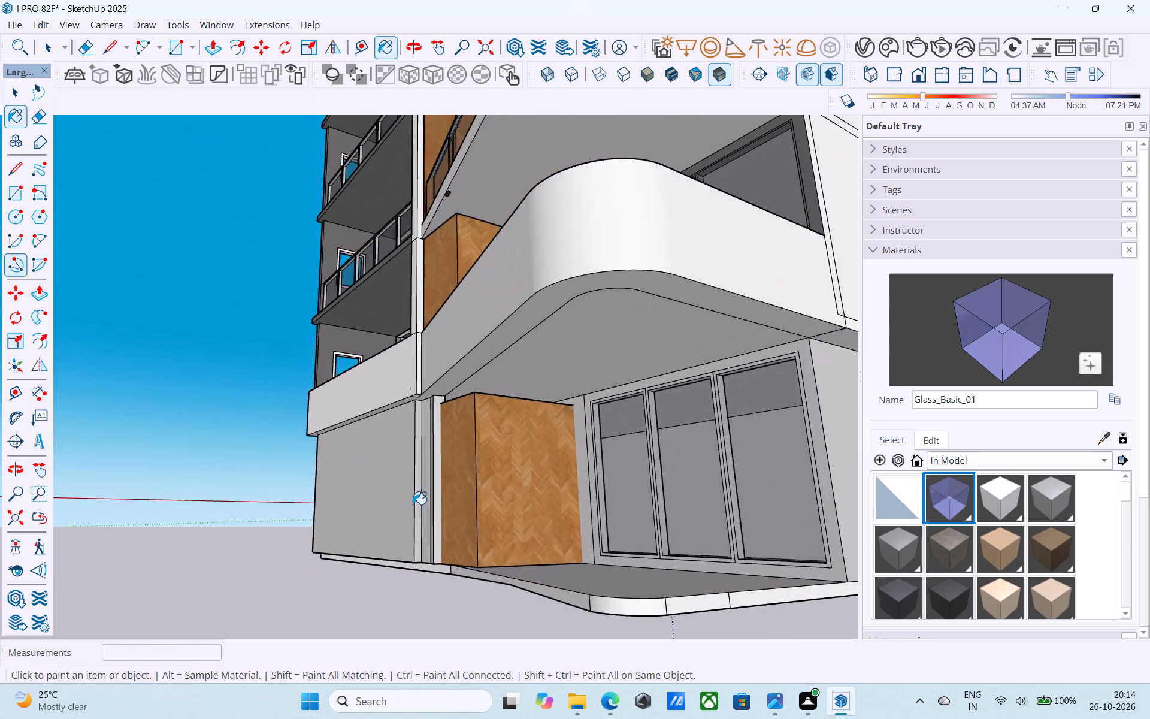
pyautogui.scroll(9, 413, 504)
pyautogui.press('space')
pyautogui.click(405, 506)
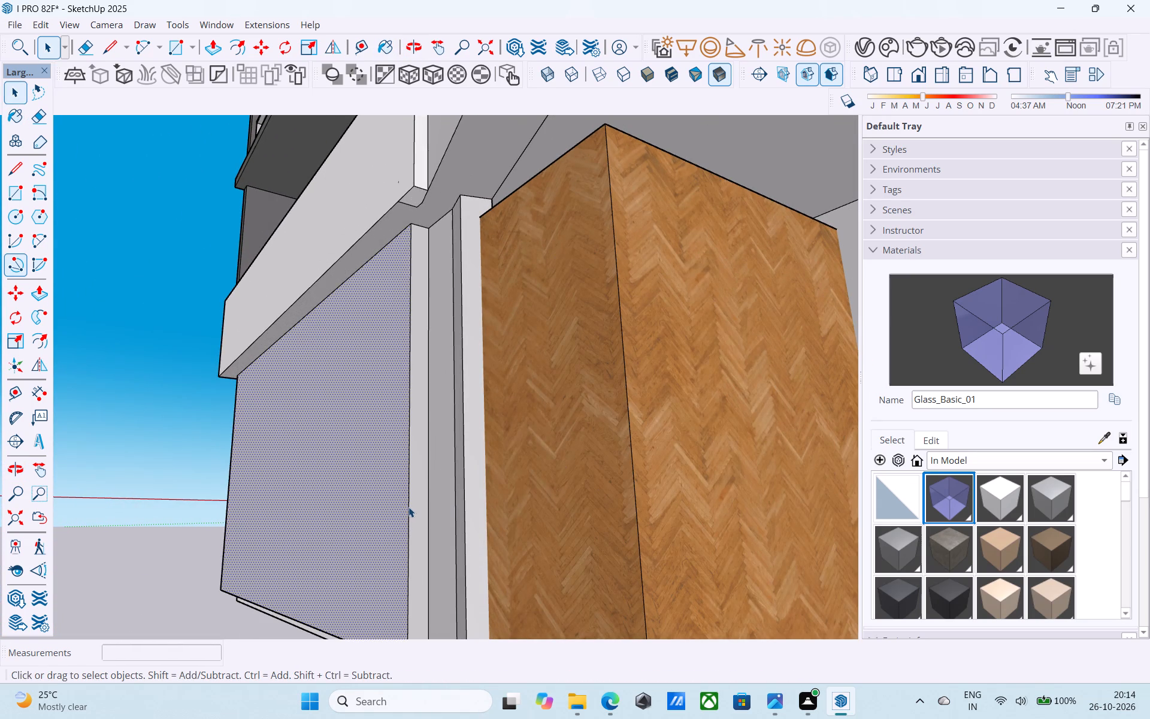
pyautogui.click(413, 510)
pyautogui.press('p')
pyautogui.click(413, 510)
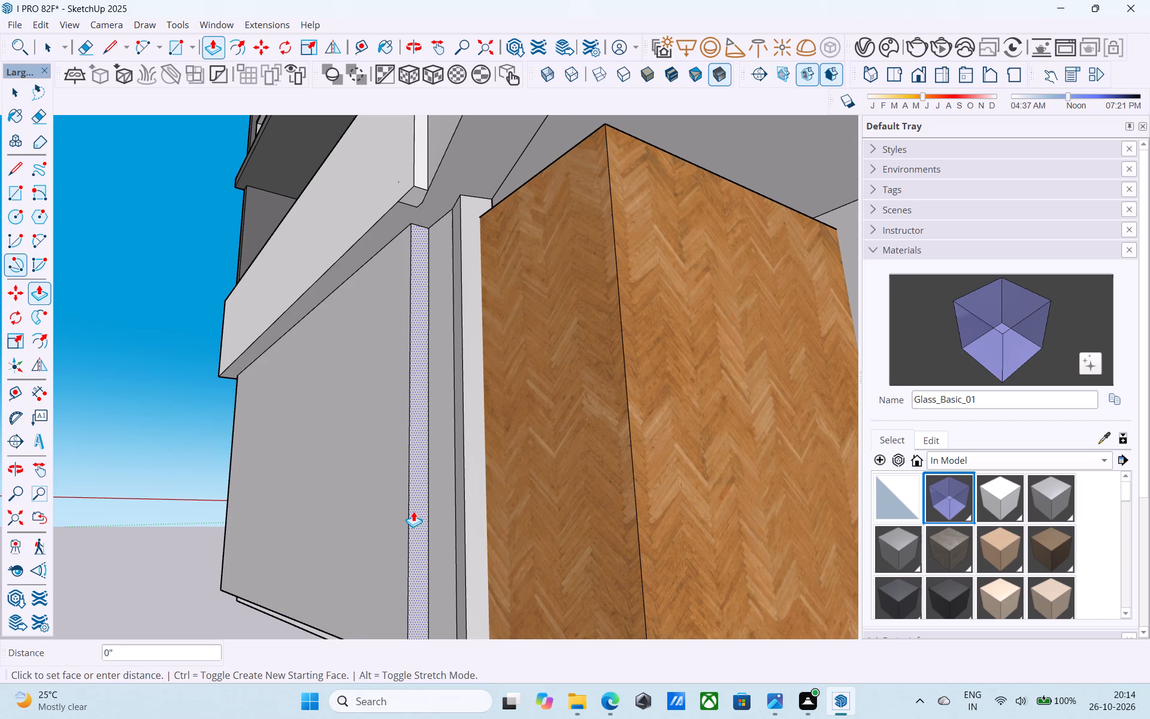
pyautogui.click(480, 485)
pyautogui.click(449, 483)
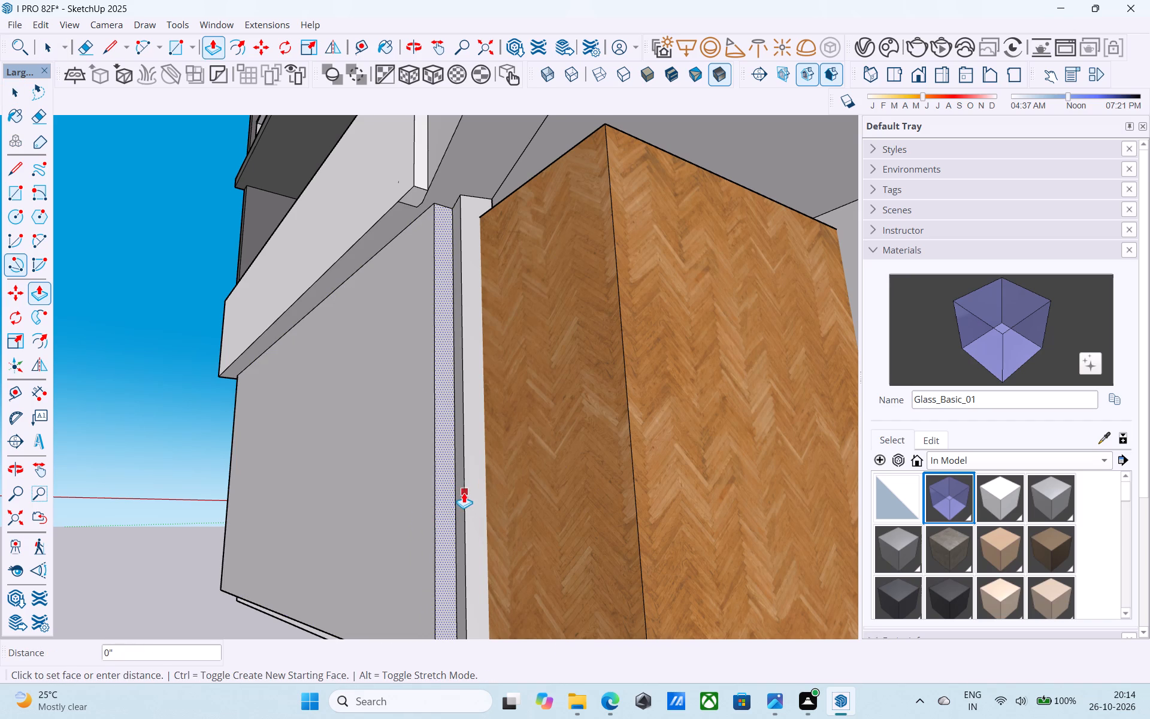
pyautogui.moveTo(470, 505); pyautogui.dragTo(529, 551, button='middle')
pyautogui.click(485, 494)
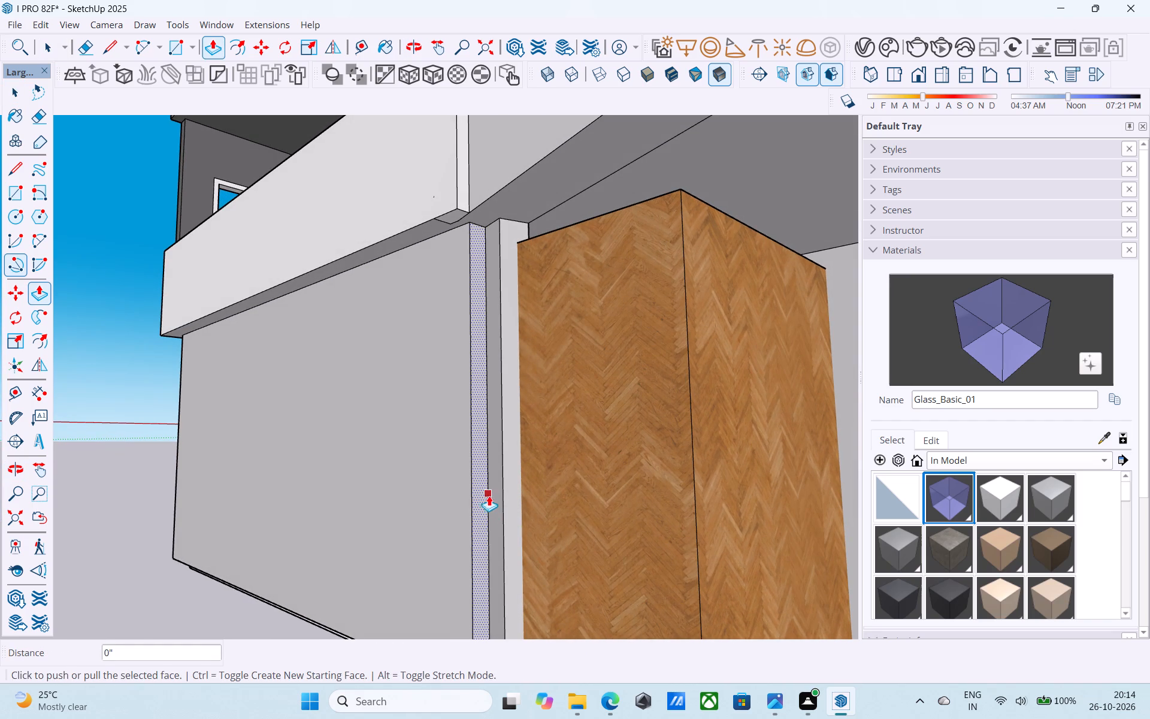
pyautogui.click(512, 509)
pyautogui.click(541, 527)
pyautogui.click(489, 512)
pyautogui.click(512, 525)
# Pull the underside strip of the blank front wall down 6" so it is flush with the slab's bottom.
pyautogui.scroll(-5, 560, 525)
pyautogui.moveTo(559, 525); pyautogui.dragTo(863, 548, button='middle')
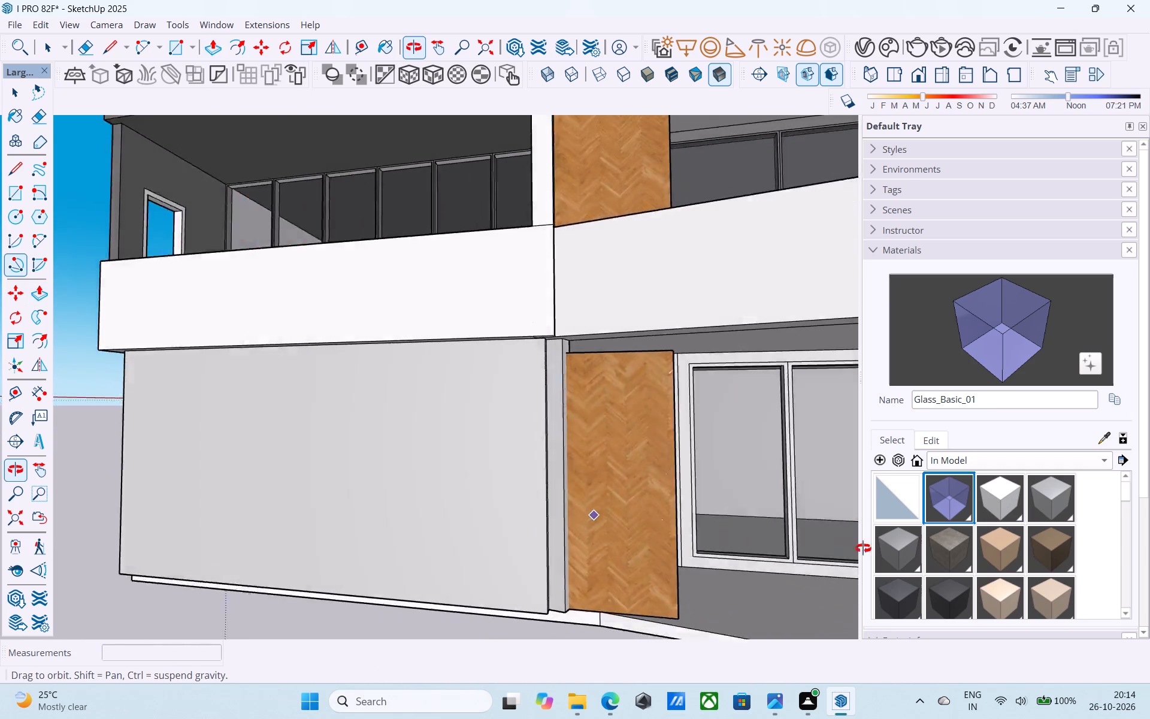
pyautogui.moveTo(863, 548); pyautogui.dragTo(922, 553, button='middle')
pyautogui.scroll(-5, 860, 543)
pyautogui.scroll(-10, 583, 526)
pyautogui.moveTo(404, 530); pyautogui.dragTo(682, 519, button='middle')
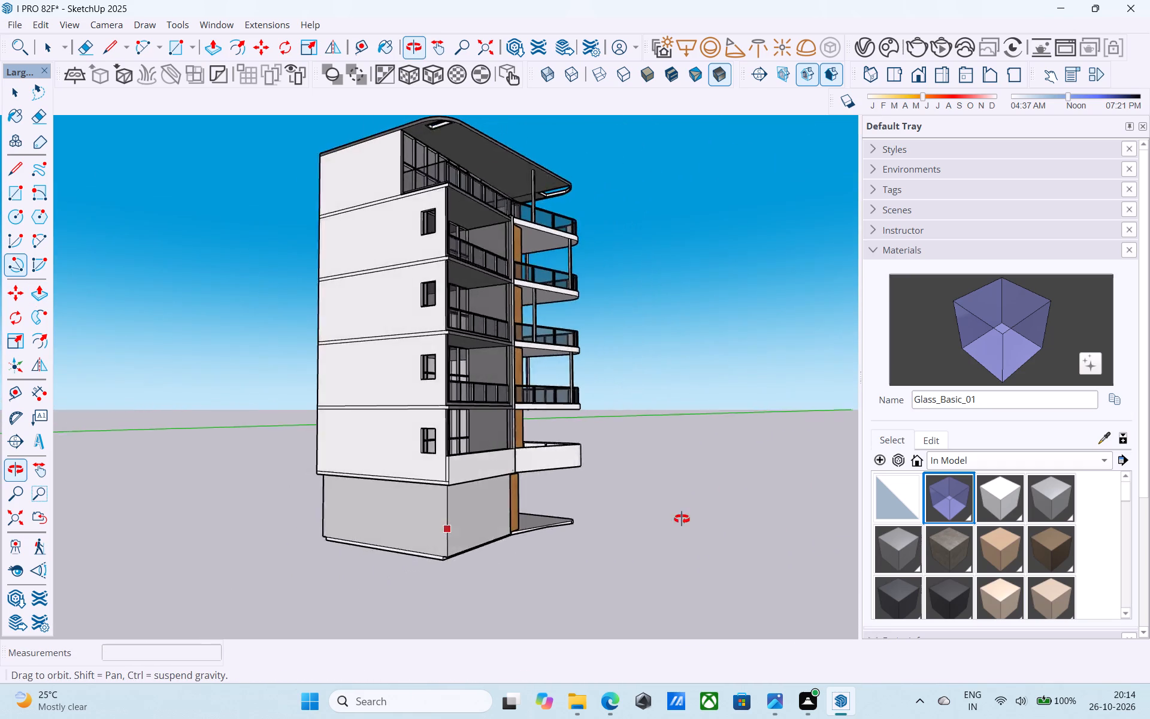
pyautogui.moveTo(682, 519); pyautogui.dragTo(667, 273, button='middle')
pyautogui.scroll(4, 534, 467)
pyautogui.scroll(8, 356, 547)
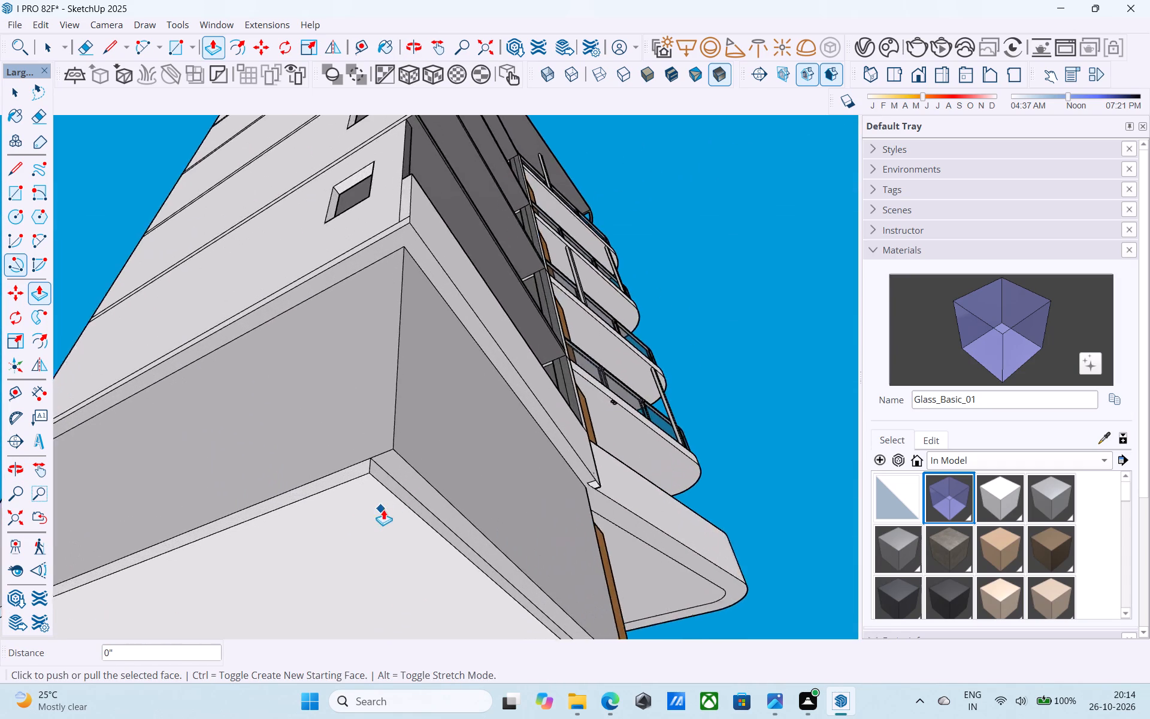
pyautogui.scroll(5, 383, 509)
pyautogui.press('space')
pyautogui.click(419, 459)
pyautogui.press('p')
pyautogui.click(419, 459)
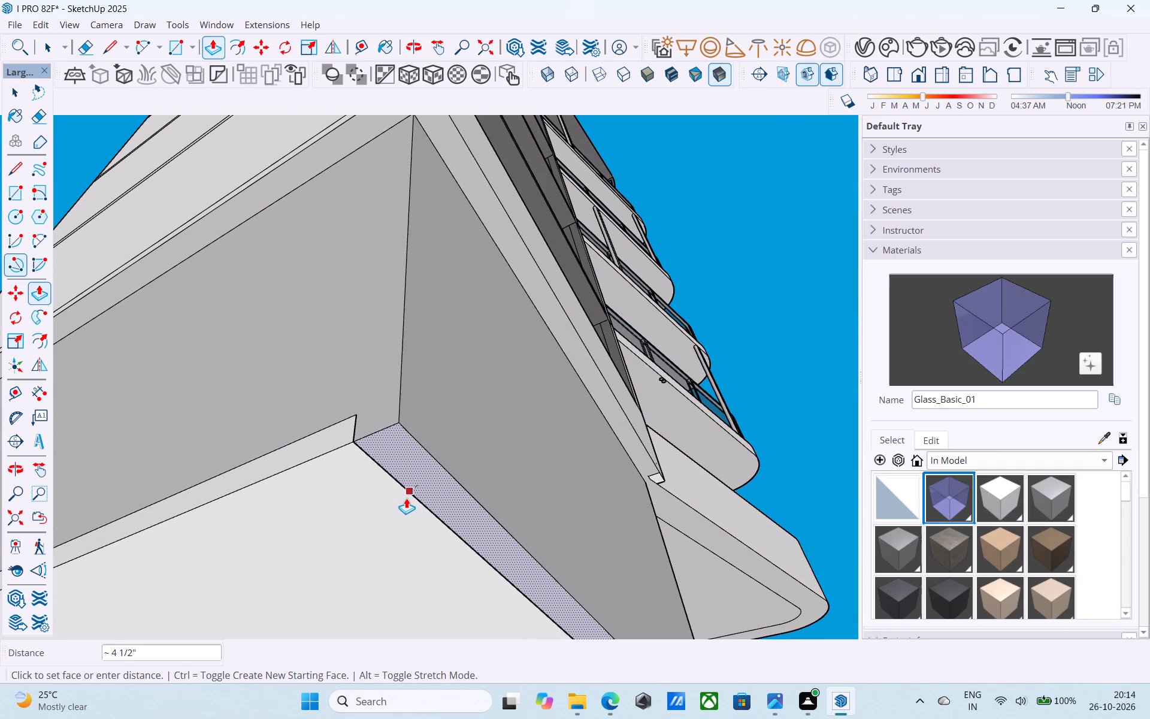
pyautogui.click(392, 503)
# Examine the extended front wall, its junction with the slab and the wood-clad box from the front, side and below.
pyautogui.scroll(-3, 386, 502)
pyautogui.scroll(1, 386, 502)
pyautogui.scroll(-14, 386, 502)
pyautogui.moveTo(386, 480); pyautogui.dragTo(382, 484, button='middle')
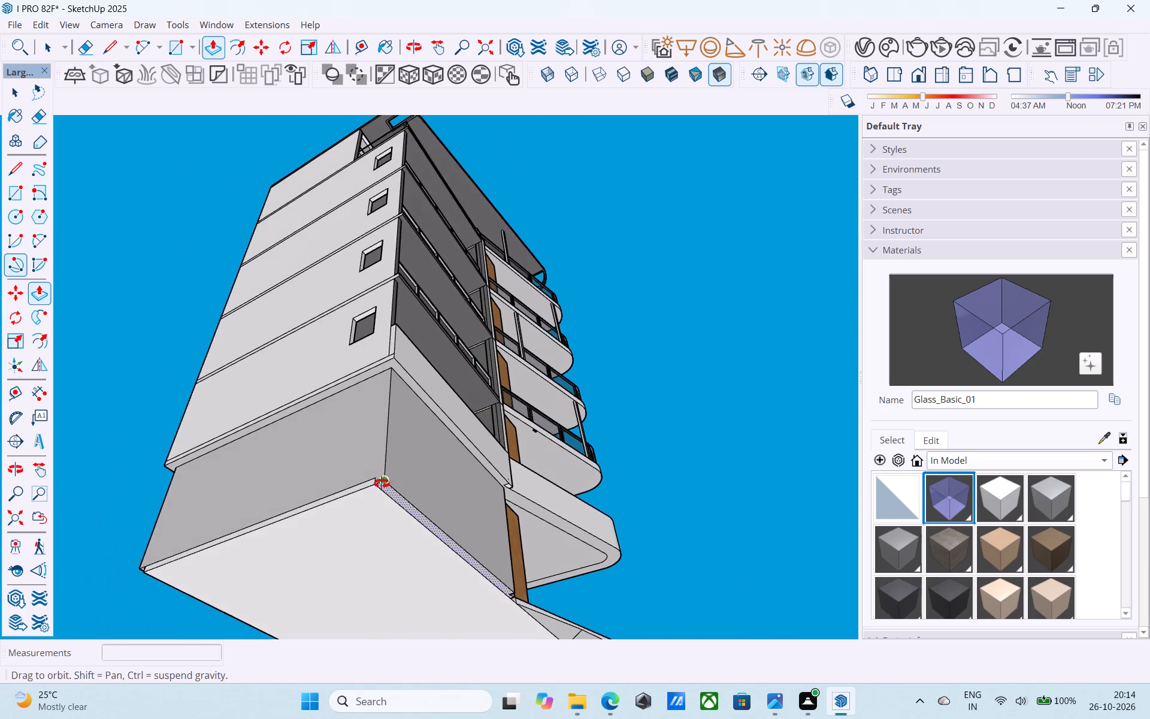
pyautogui.moveTo(382, 484); pyautogui.dragTo(353, 513, button='middle')
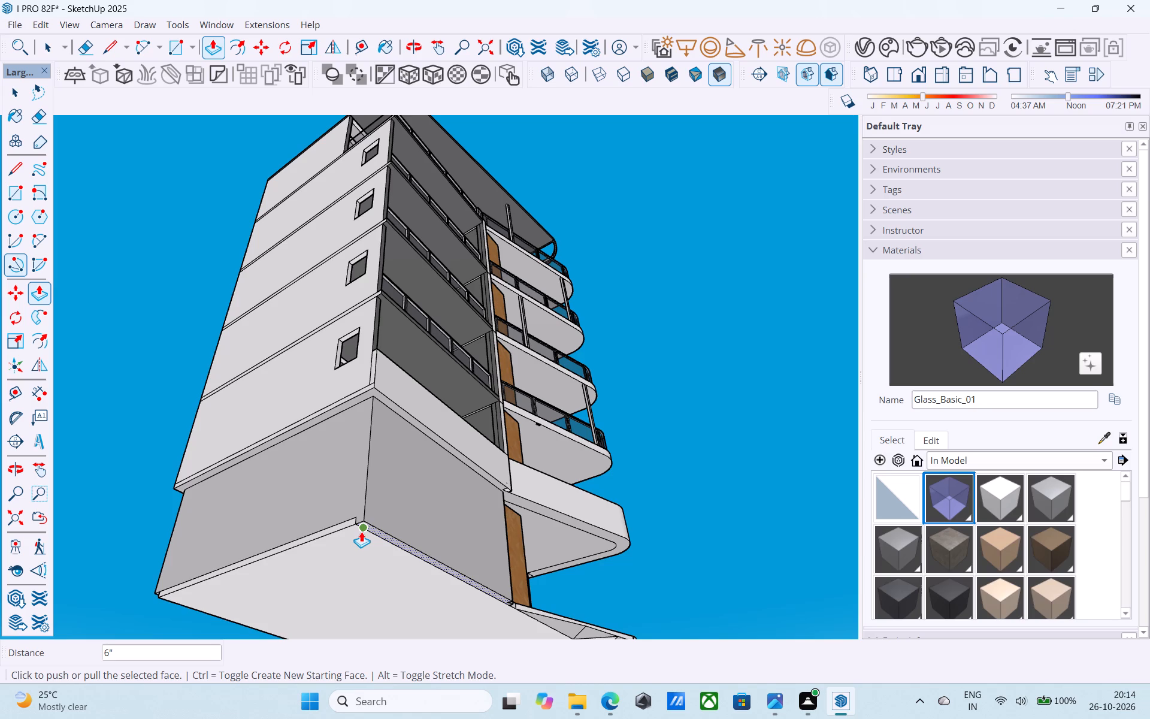
pyautogui.scroll(-6, 361, 531)
pyautogui.moveTo(363, 554); pyautogui.dragTo(265, 617, button='middle')
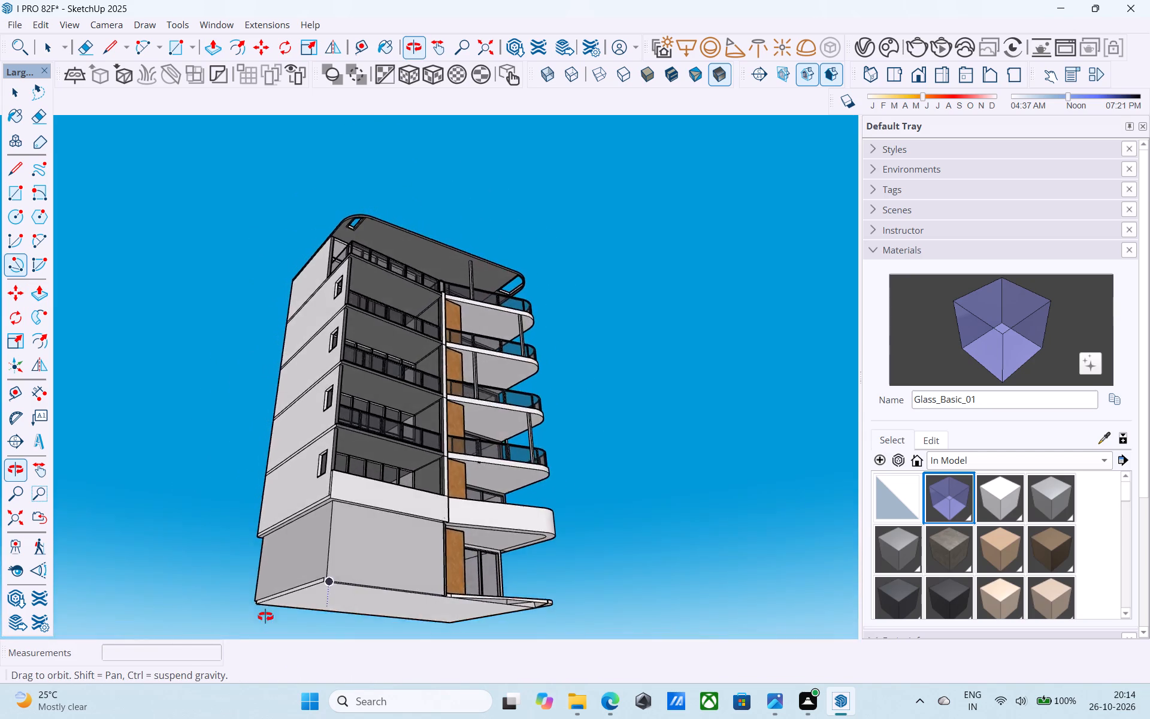
pyautogui.moveTo(265, 617); pyautogui.dragTo(94, 655, button='middle')
pyautogui.scroll(1, 200, 596)
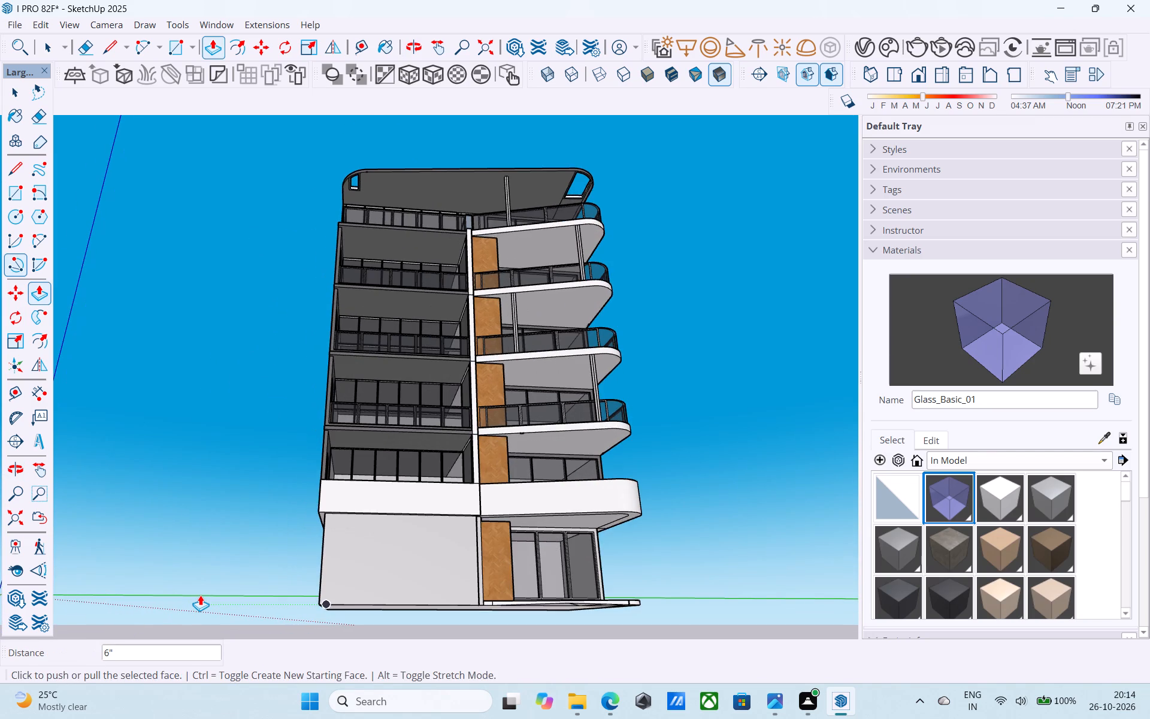
pyautogui.scroll(1, 200, 595)
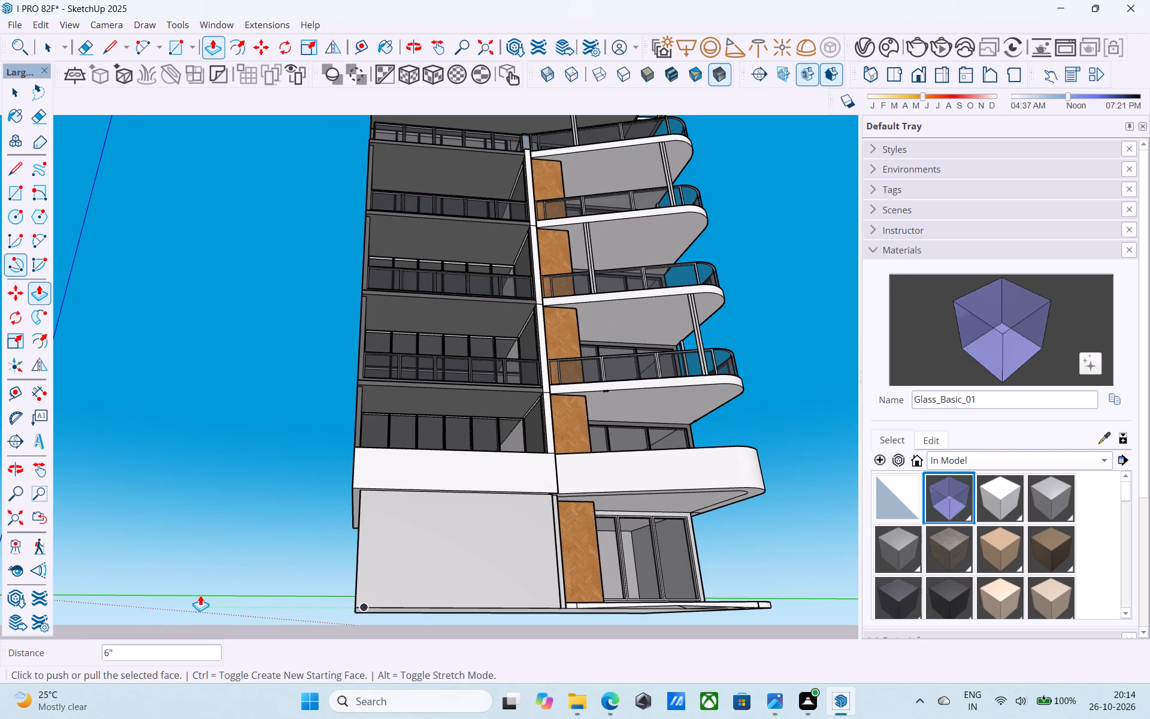
pyautogui.scroll(3, 200, 595)
pyautogui.scroll(-9, 200, 595)
pyautogui.keyDown('shift'); pyautogui.moveTo(201, 595); pyautogui.dragTo(219, 700, button='middle'); pyautogui.keyUp('shift')
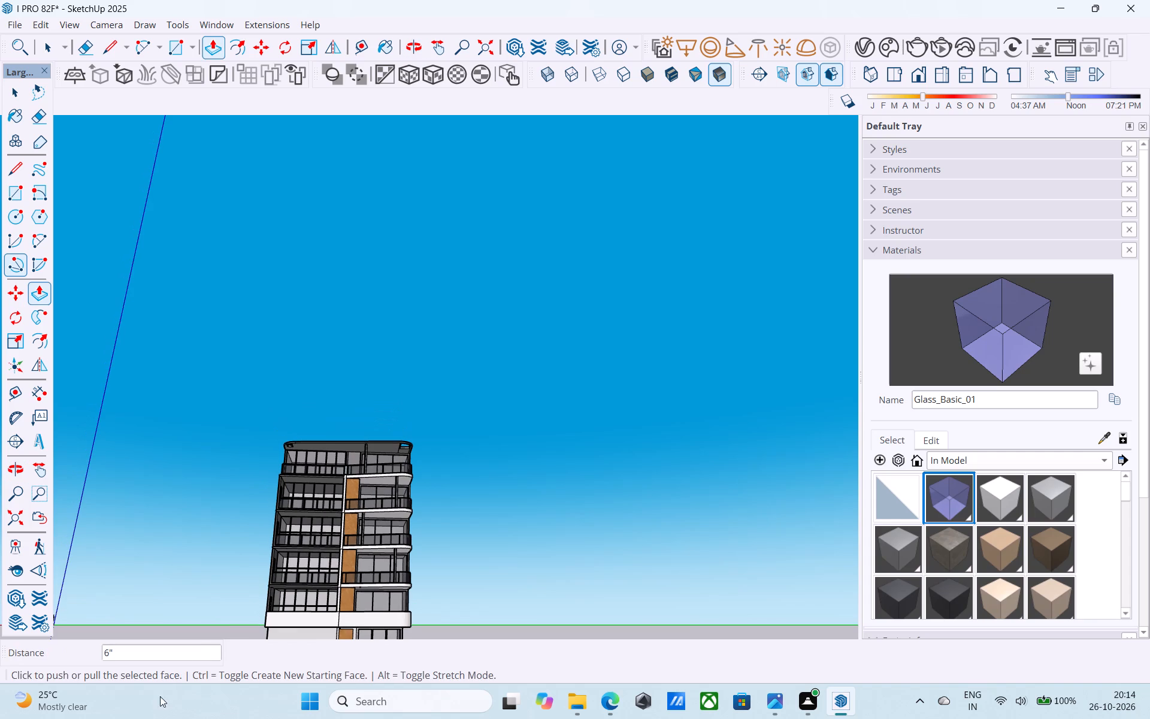
pyautogui.moveTo(271, 555); pyautogui.dragTo(318, 539, button='middle')
pyautogui.scroll(9, 398, 519)
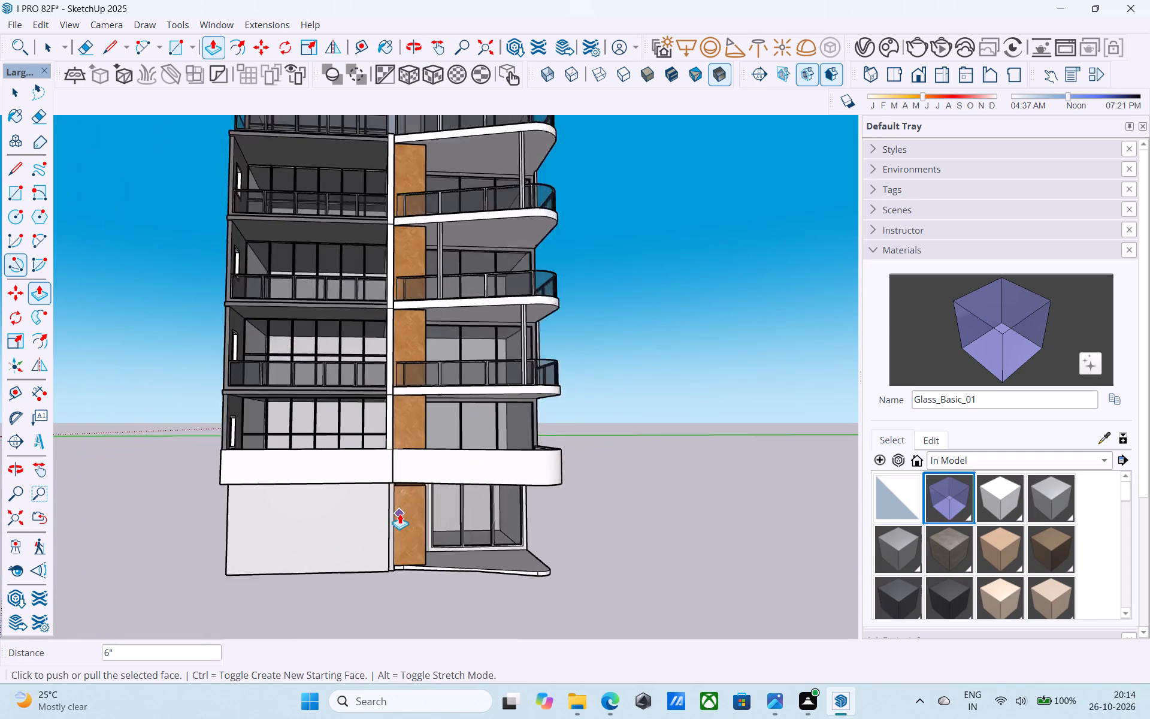
pyautogui.scroll(2, 400, 513)
pyautogui.keyDown('shift'); pyautogui.moveTo(400, 513); pyautogui.dragTo(321, 640, button='middle'); pyautogui.keyUp('shift')
pyautogui.moveTo(523, 509); pyautogui.dragTo(322, 545, button='middle')
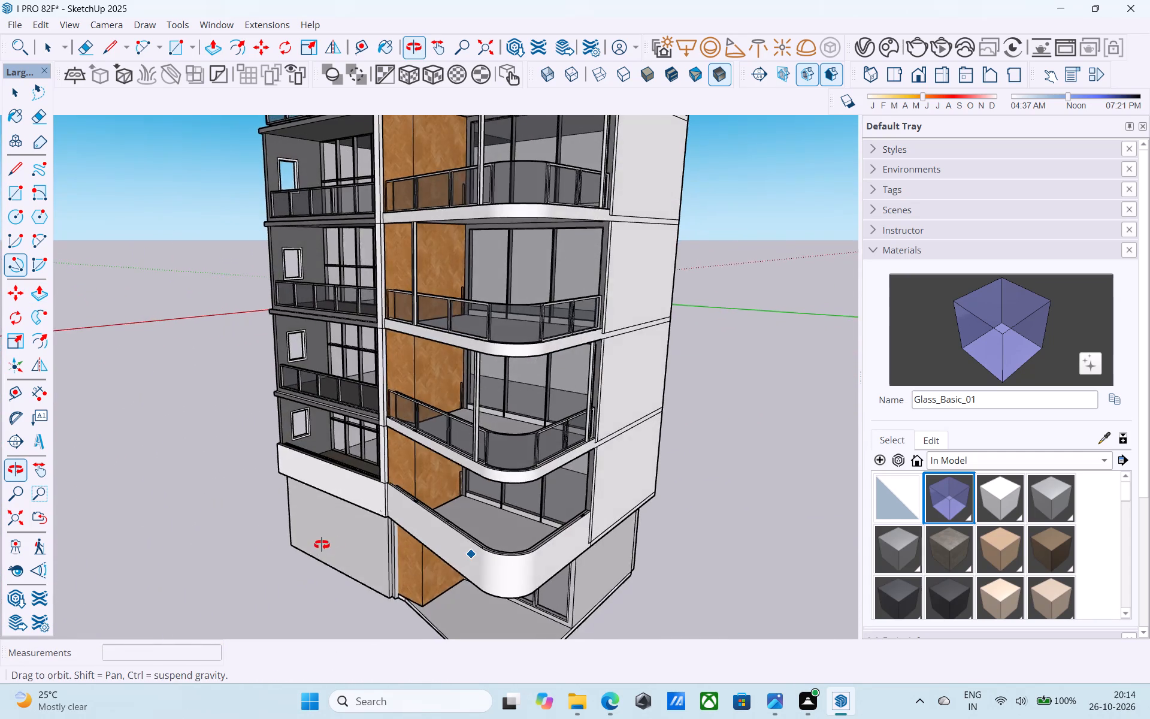
pyautogui.moveTo(322, 545); pyautogui.dragTo(309, 509, button='middle')
pyautogui.scroll(7, 322, 527)
pyautogui.keyDown('shift'); pyautogui.moveTo(369, 548); pyautogui.dragTo(368, 537, button='middle'); pyautogui.keyUp('shift')
pyautogui.keyDown('shift'); pyautogui.scroll(1, 369, 548); pyautogui.keyUp('shift')
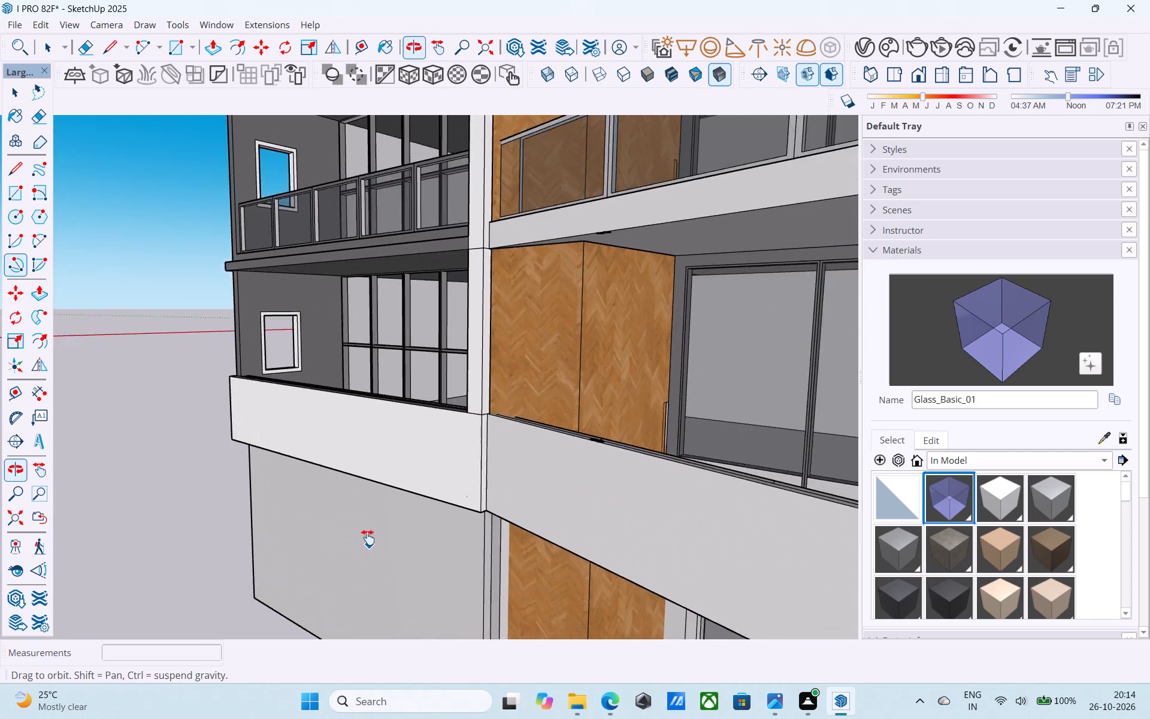
pyautogui.keyDown('shift'); pyautogui.moveTo(368, 537); pyautogui.dragTo(491, 306, button='middle'); pyautogui.keyUp('shift')
pyautogui.keyDown('shift'); pyautogui.moveTo(400, 515); pyautogui.dragTo(506, 249, button='middle'); pyautogui.keyUp('shift')
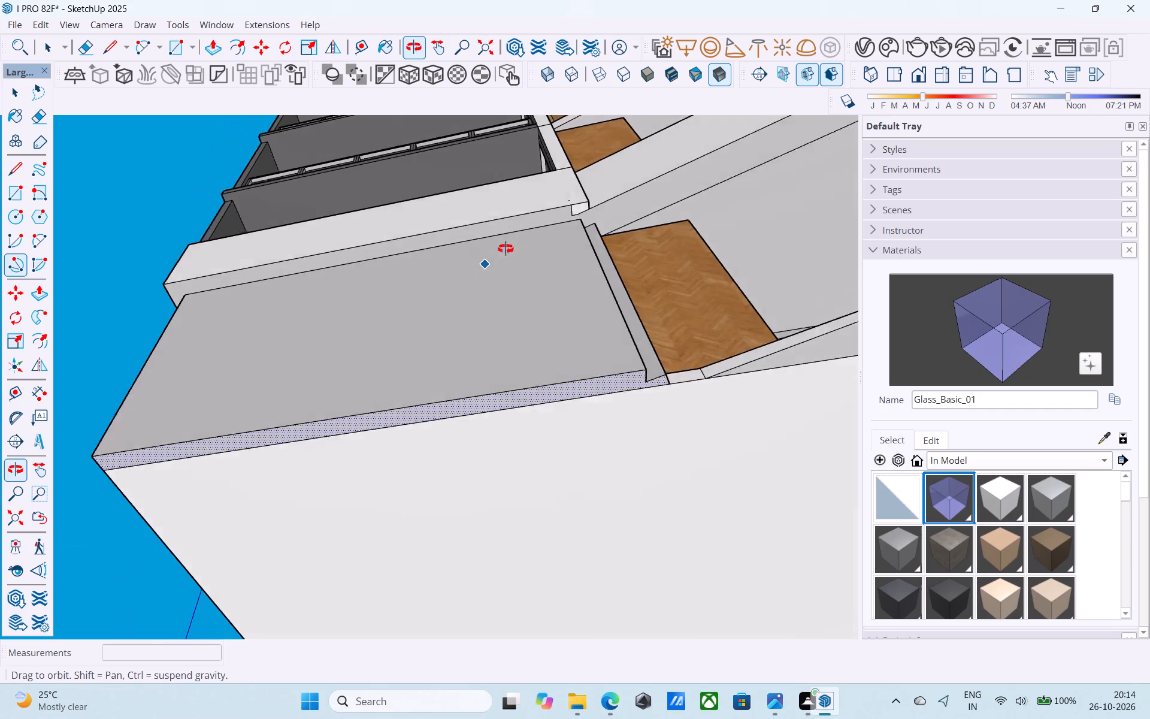
pyautogui.keyDown('shift'); pyautogui.moveTo(506, 249); pyautogui.dragTo(622, 465, button='middle'); pyautogui.keyUp('shift')
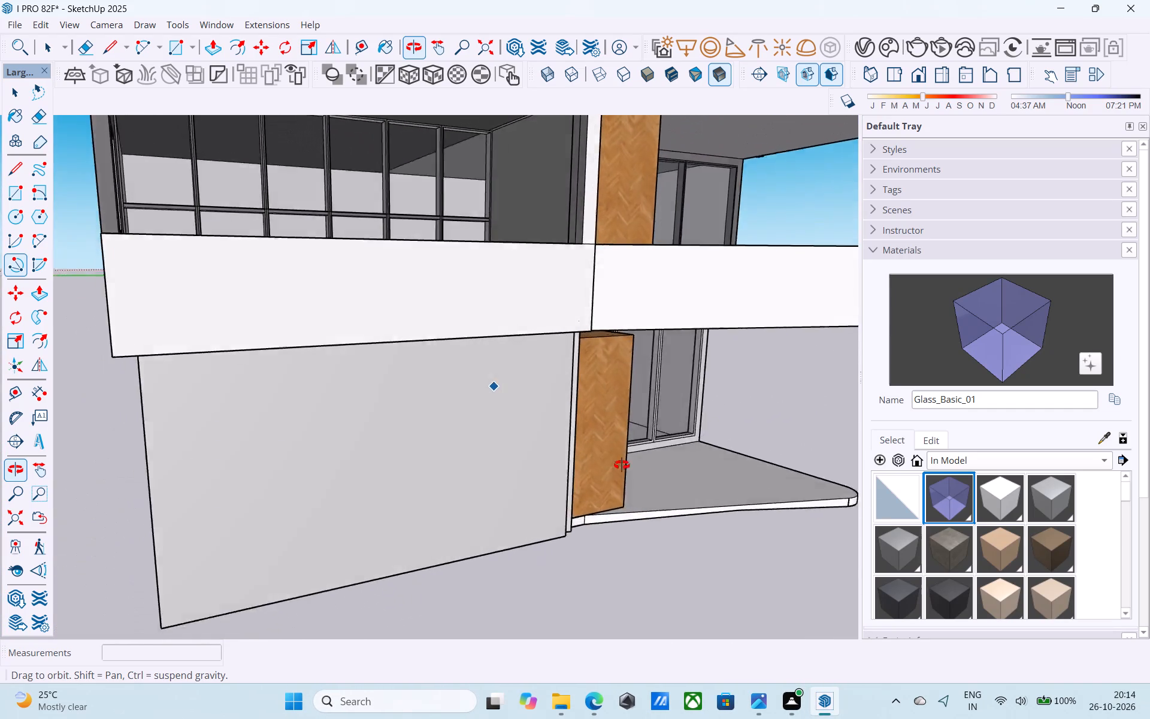
pyautogui.keyDown('shift'); pyautogui.moveTo(622, 465); pyautogui.dragTo(718, 347, button='middle'); pyautogui.keyUp('shift')
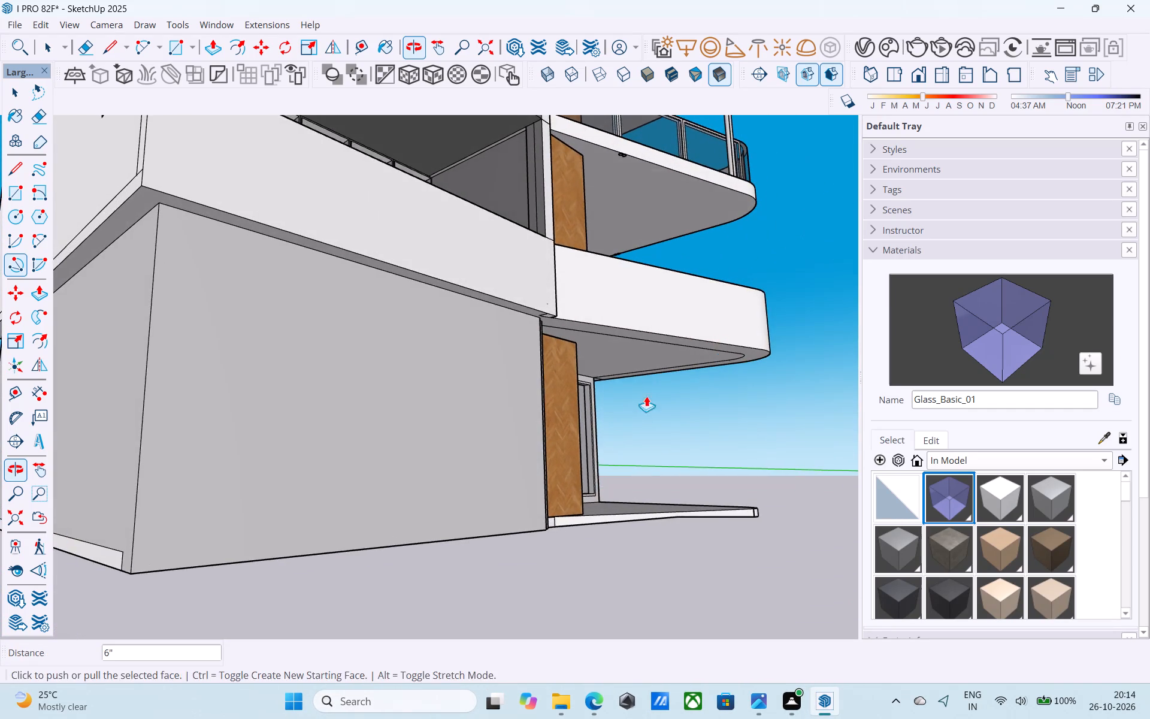
pyautogui.moveTo(632, 404); pyautogui.dragTo(645, 370, button='middle')
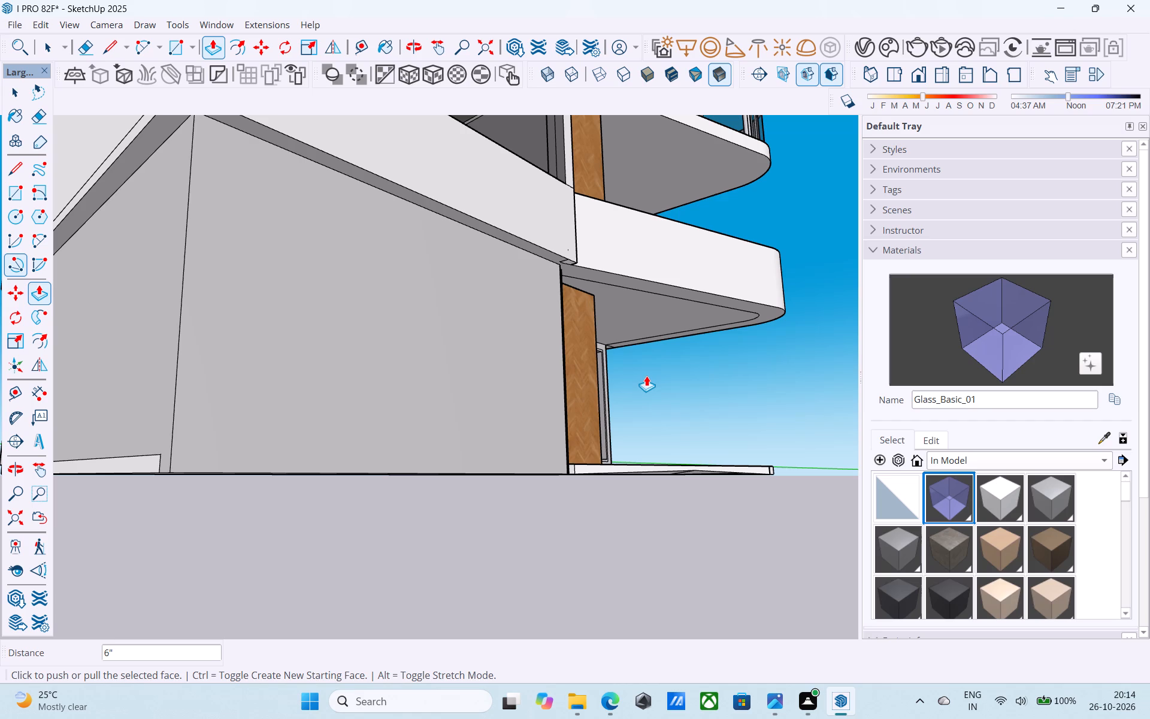
# Offset the outline of the ground-level blank front wall face inward by 6".
pyautogui.scroll(-3, 646, 376)
pyautogui.moveTo(646, 376); pyautogui.dragTo(634, 388, button='middle')
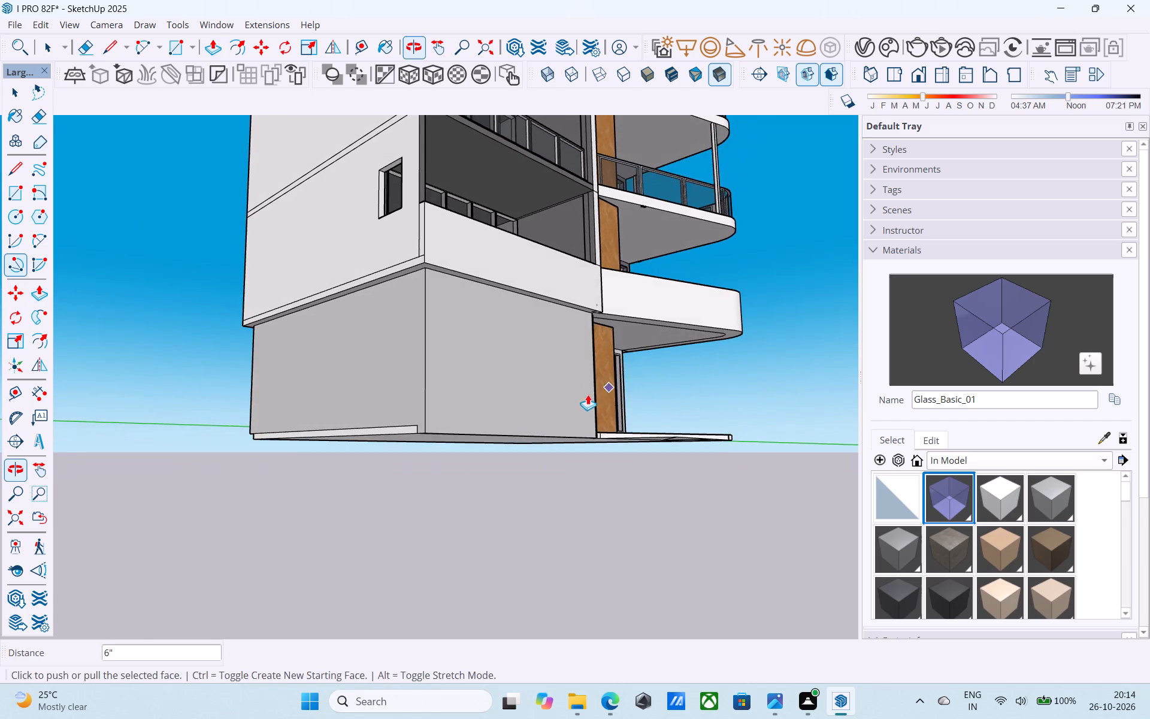
pyautogui.moveTo(570, 403); pyautogui.dragTo(502, 416, button='middle')
pyautogui.scroll(3, 481, 403)
pyautogui.press('space')
pyautogui.click(434, 386)
pyautogui.moveTo(432, 385); pyautogui.dragTo(385, 404, button='middle')
pyautogui.press('f')
pyautogui.scroll(2, 385, 404)
pyautogui.click(383, 401)
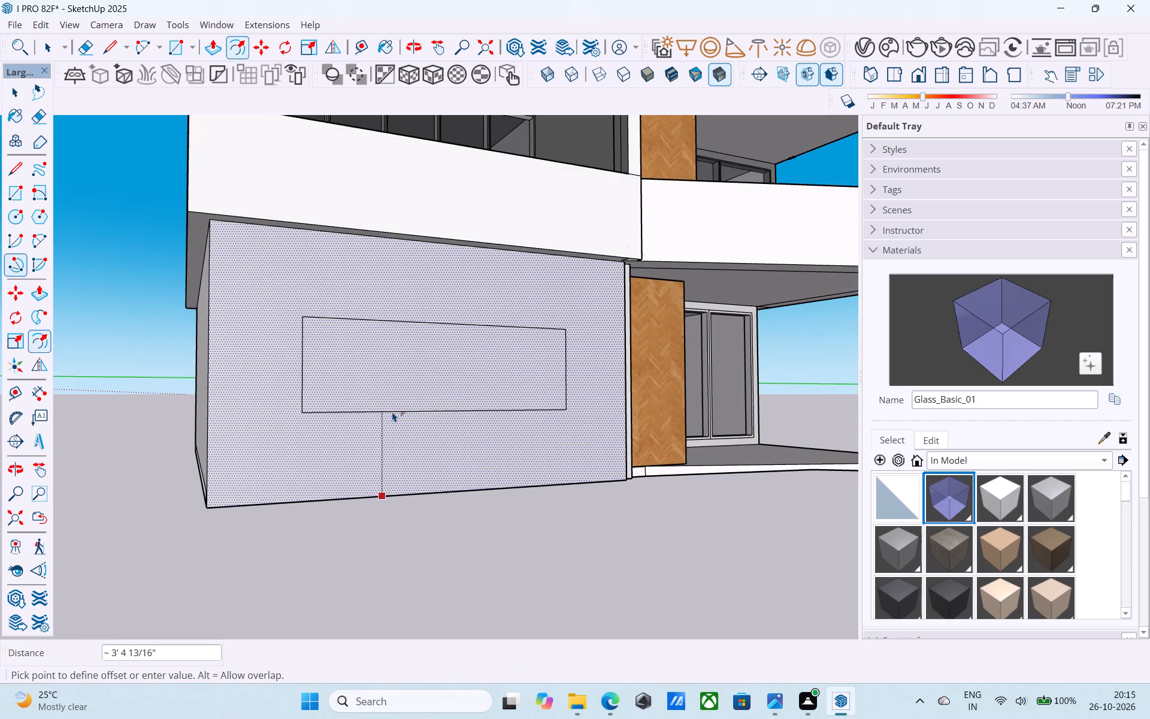
pyautogui.write('6"')
pyautogui.press('Return')
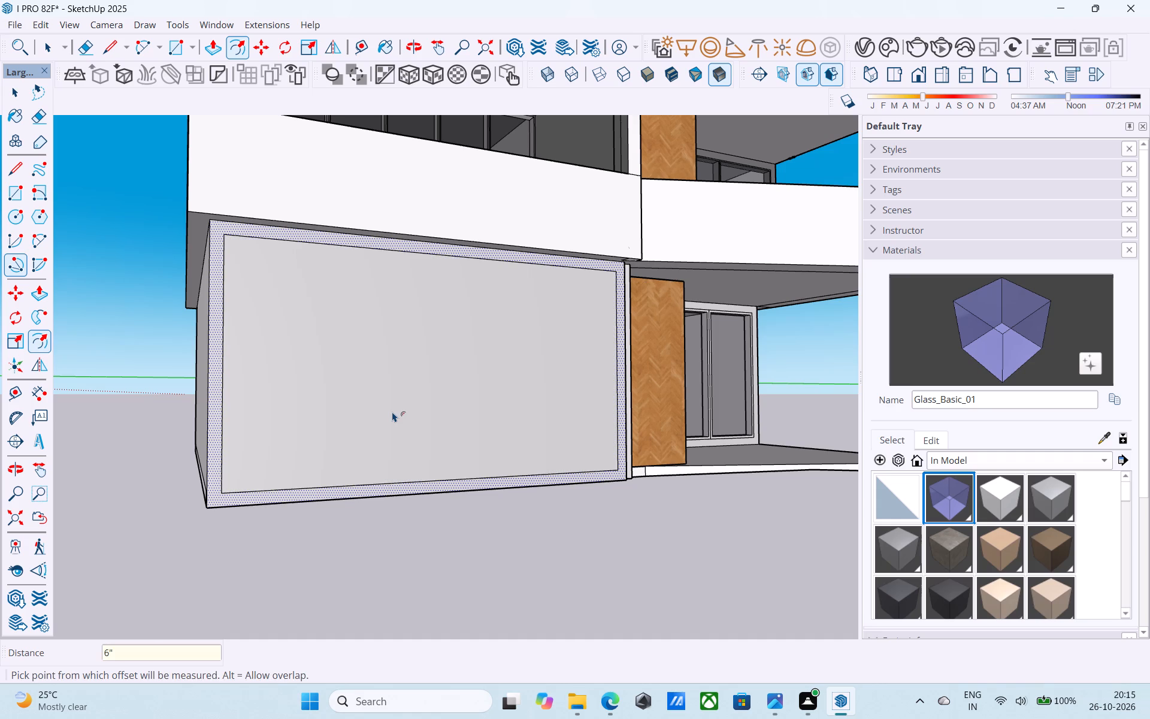
# Copy the inset's vertical edge at the building corner onto its opposite edge, divided by 4 to make equal panels.
pyautogui.press('space')
pyautogui.scroll(1, 392, 412)
pyautogui.scroll(-5, 392, 412)
pyautogui.moveTo(392, 412); pyautogui.dragTo(434, 388, button='middle')
pyautogui.scroll(2, 305, 394)
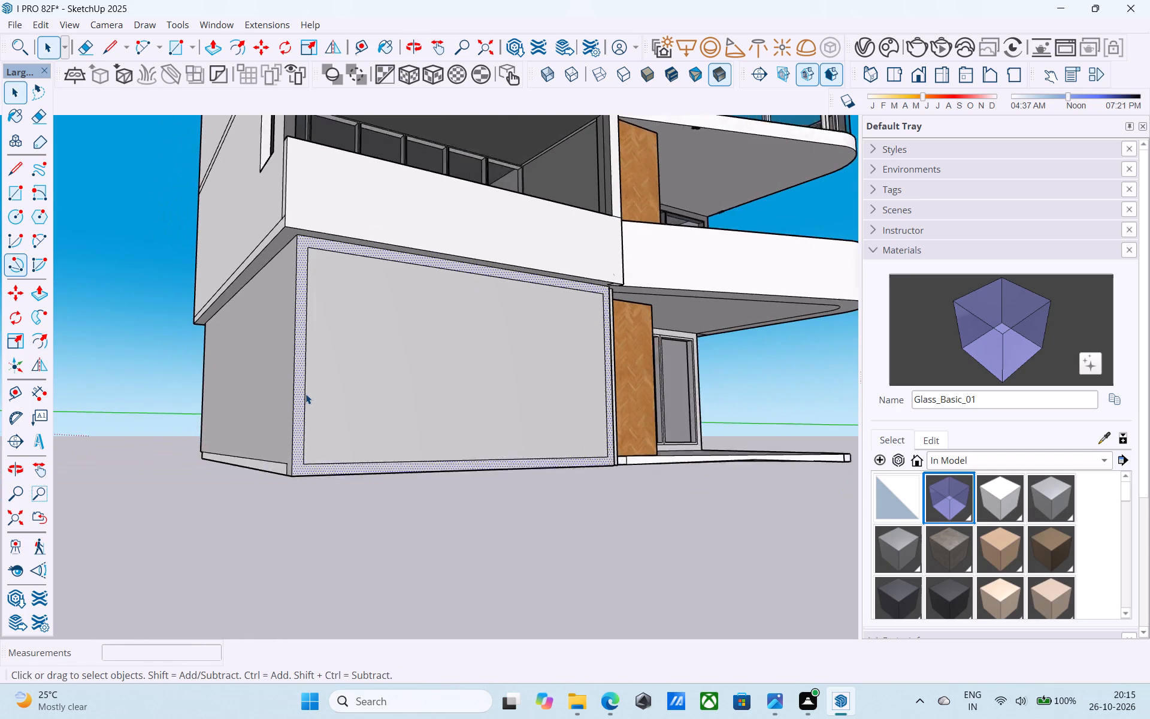
pyautogui.scroll(1, 305, 394)
pyautogui.click(305, 394)
pyautogui.press('m')
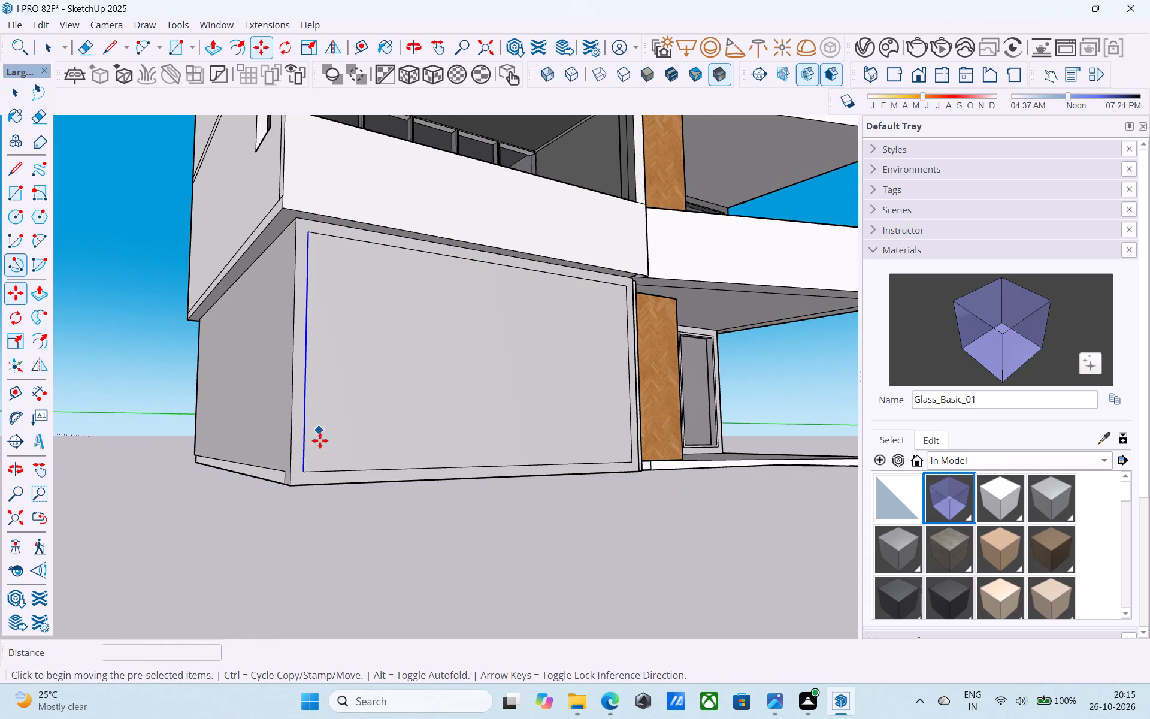
pyautogui.click(303, 473)
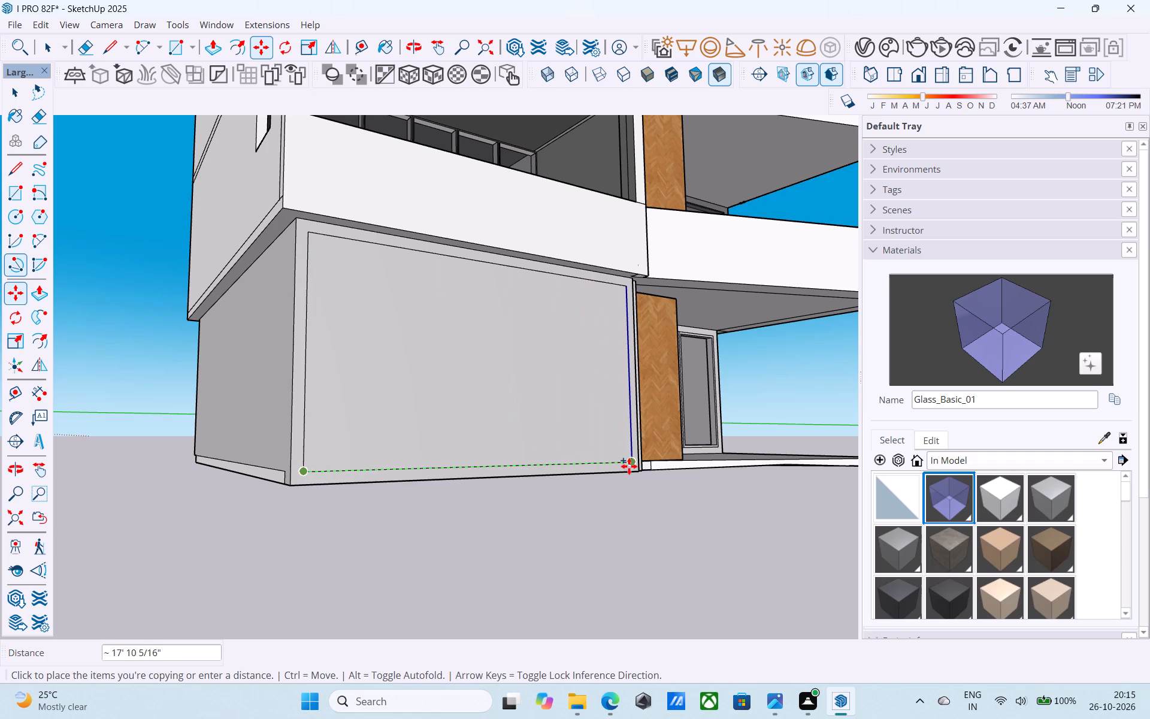
pyautogui.click(629, 466)
pyautogui.press('/')
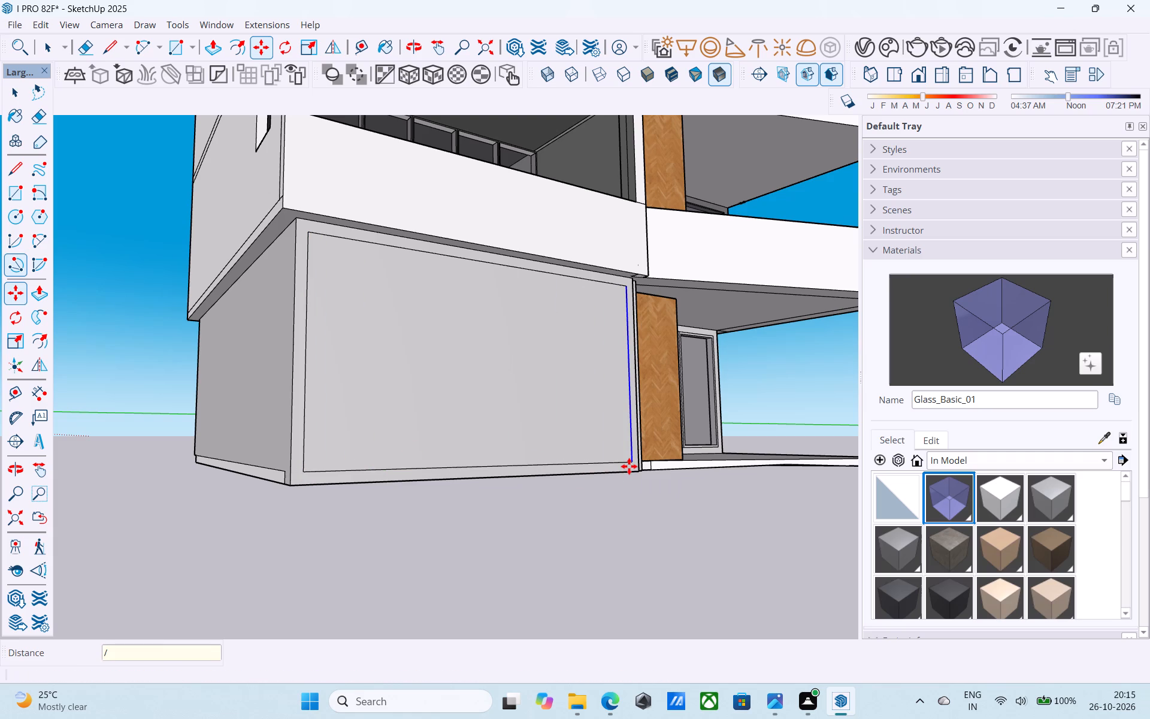
pyautogui.press('4')
pyautogui.press('Return')
pyautogui.scroll(-2, 594, 425)
pyautogui.moveTo(589, 430); pyautogui.dragTo(556, 469, button='middle')
pyautogui.press('space')
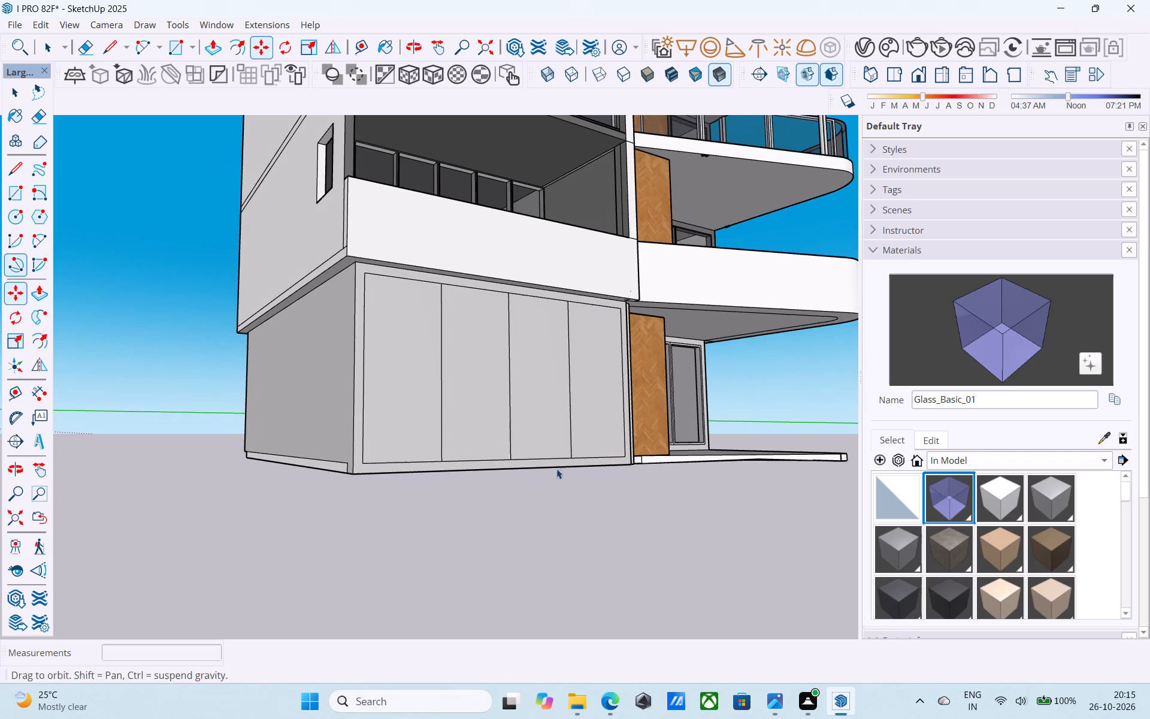
# Offset the outline of the panel farthest from the wood-clad box inward by 2".
pyautogui.moveTo(556, 469); pyautogui.dragTo(446, 534, button='middle')
pyautogui.scroll(-3, 434, 524)
pyautogui.moveTo(433, 524); pyautogui.dragTo(366, 581, button='middle')
pyautogui.scroll(8, 379, 524)
pyautogui.click(398, 482)
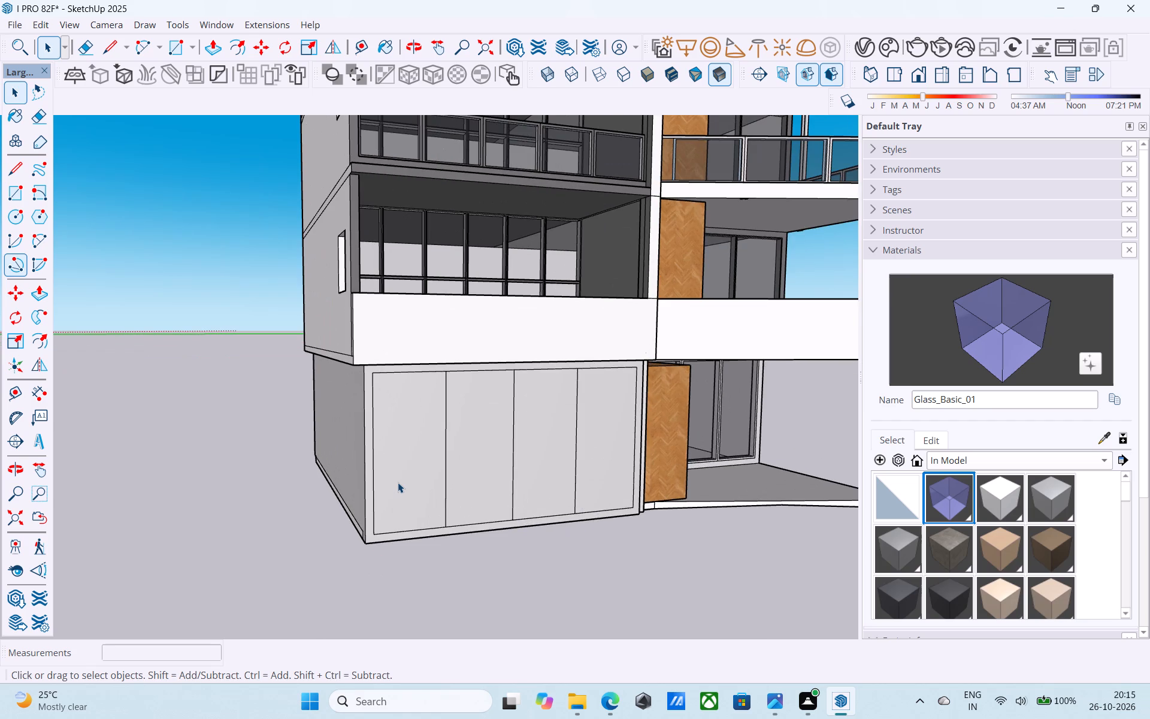
pyautogui.scroll(4, 398, 482)
pyautogui.press('f')
pyautogui.click(398, 482)
pyautogui.write('2"')
pyautogui.press('Return')
# Offset the outlines of the two middle panels of the ground-level front wall inward by 2".
pyautogui.press('space')
pyautogui.click(517, 481)
pyautogui.press('f')
pyautogui.click(518, 481)
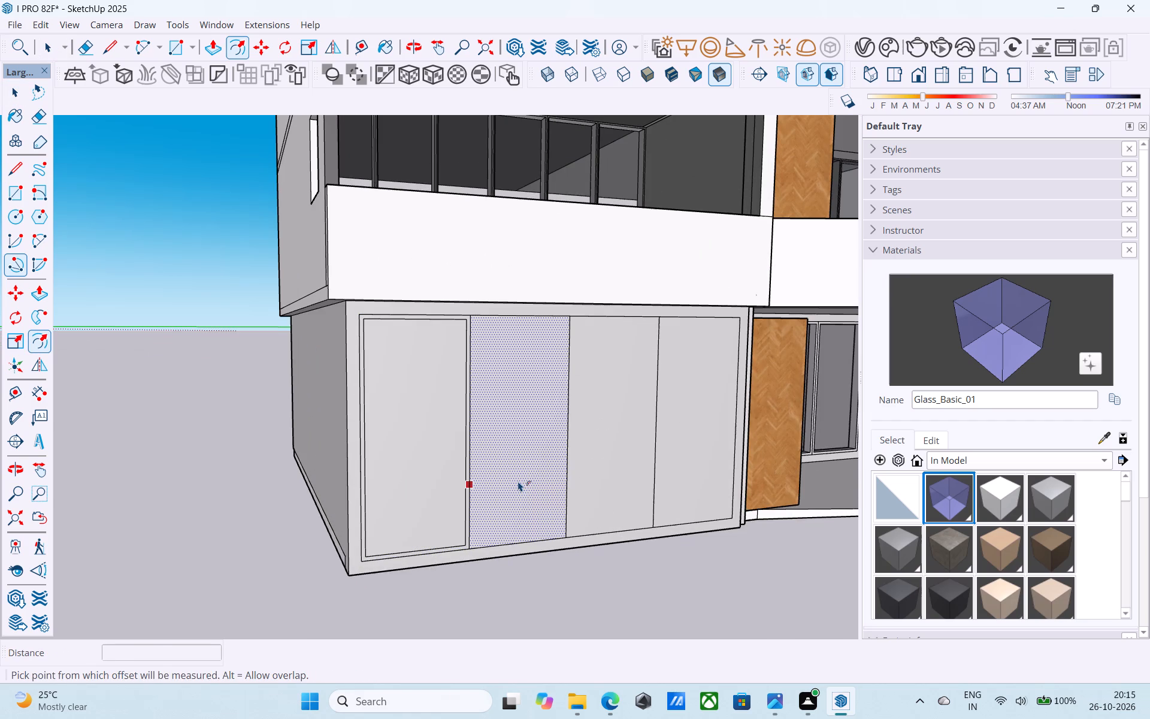
pyautogui.write('2"')
pyautogui.press('Return')
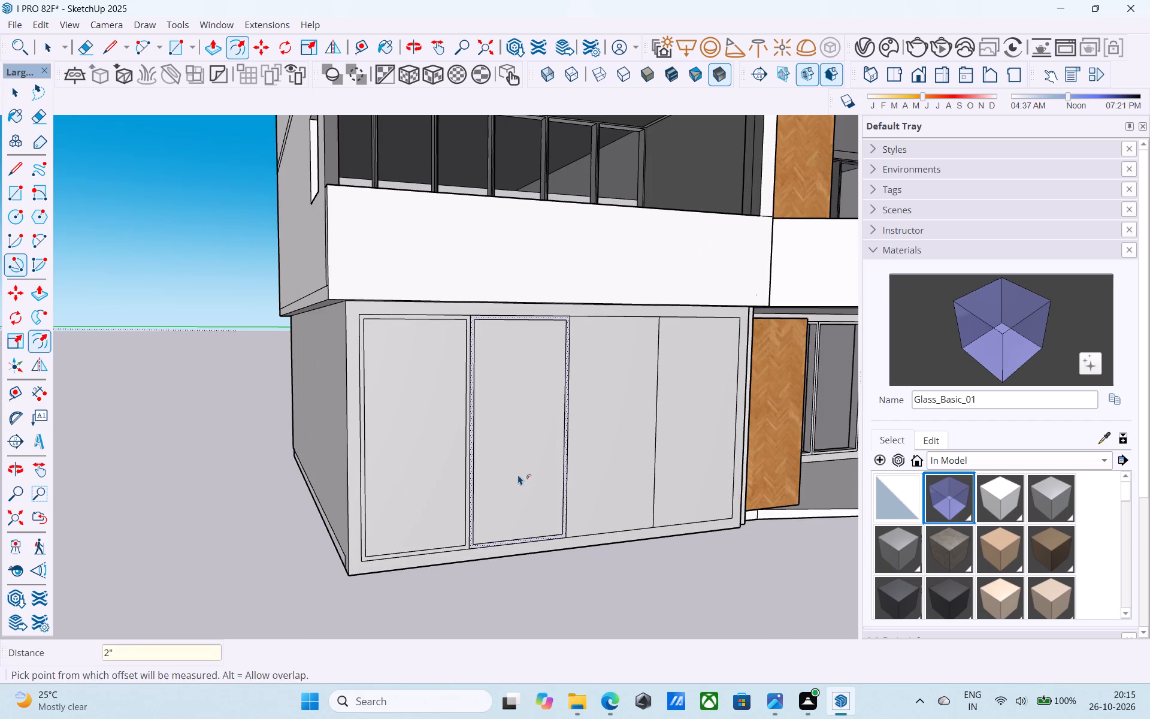
pyautogui.press('space')
pyautogui.click(582, 479)
pyautogui.press('f')
pyautogui.click(582, 479)
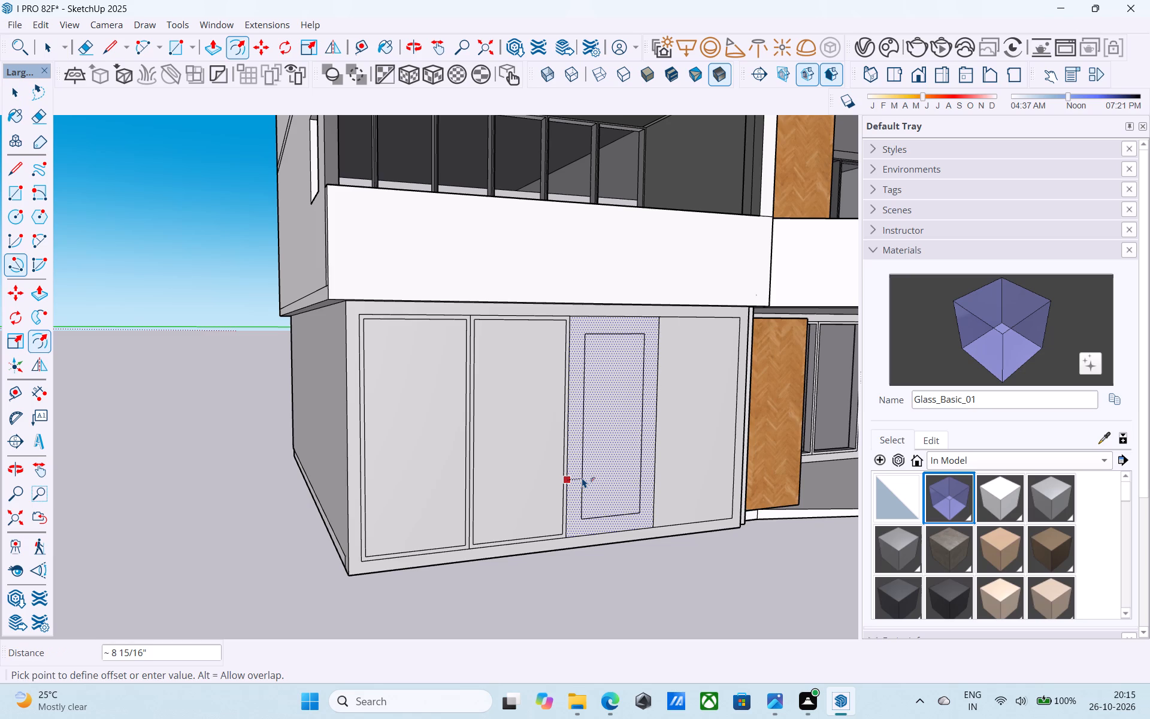
pyautogui.write('2"')
pyautogui.press('Return')
# Offset the outline of the panel nearest the wood-clad box inward by 2".
pyautogui.press('space')
pyautogui.click(706, 467)
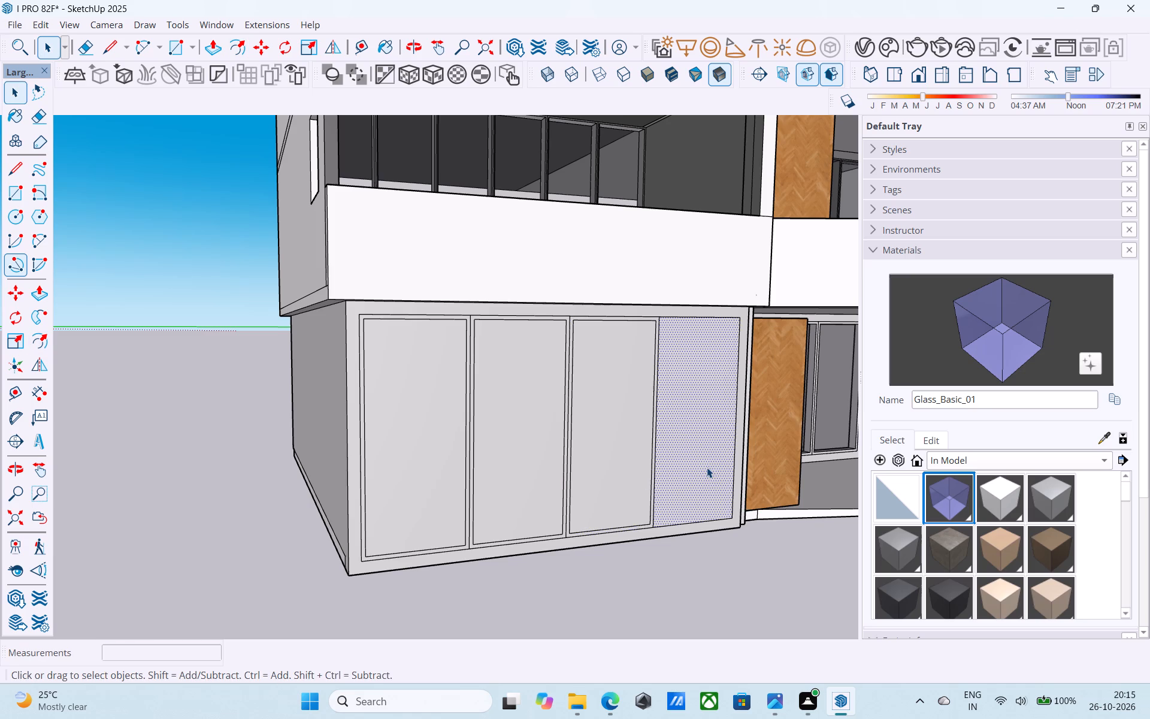
pyautogui.press('f')
pyautogui.click(707, 467)
pyautogui.write('2"')
pyautogui.press('Return')
# Push the inner face of the panel at the building corner 9" into the wall.
pyautogui.press('space')
pyautogui.click(432, 475)
pyautogui.press('p')
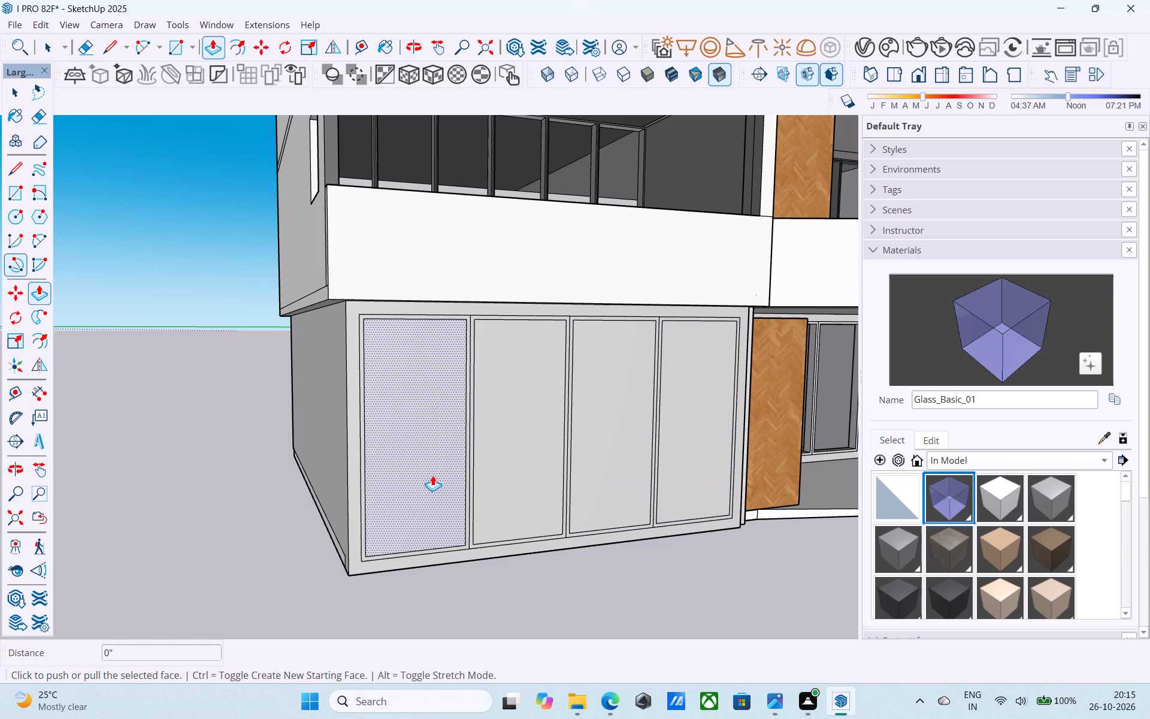
pyautogui.scroll(2, 432, 475)
pyautogui.click(432, 475)
pyautogui.click(419, 442)
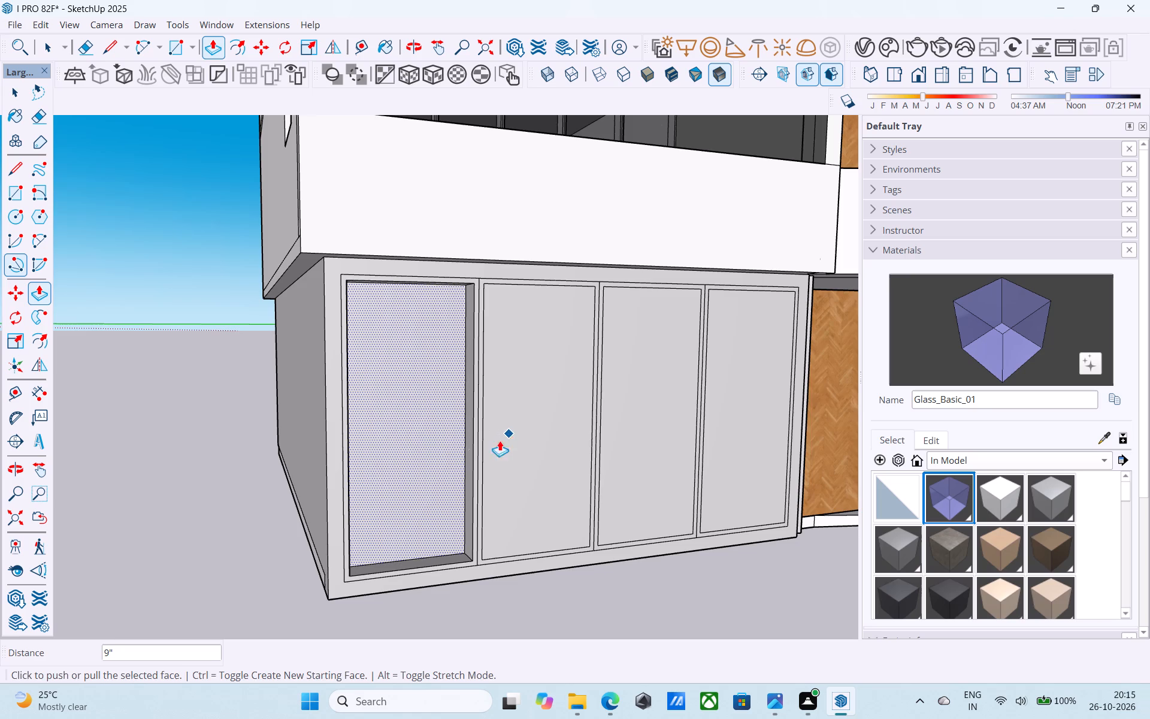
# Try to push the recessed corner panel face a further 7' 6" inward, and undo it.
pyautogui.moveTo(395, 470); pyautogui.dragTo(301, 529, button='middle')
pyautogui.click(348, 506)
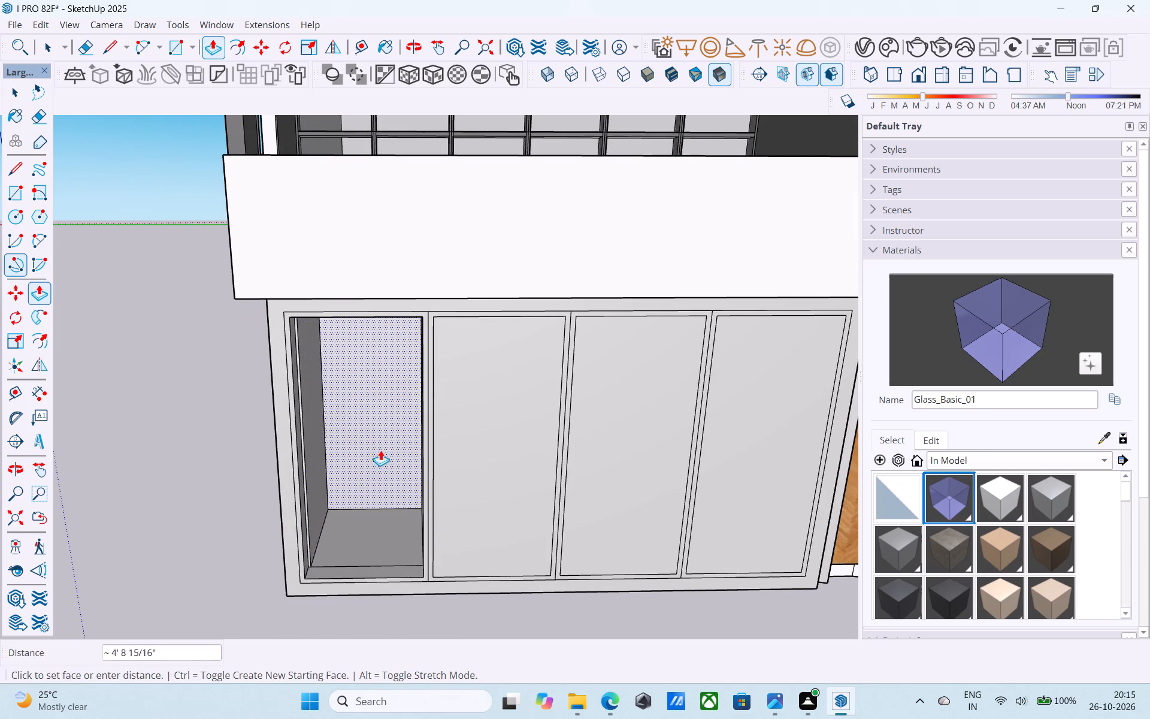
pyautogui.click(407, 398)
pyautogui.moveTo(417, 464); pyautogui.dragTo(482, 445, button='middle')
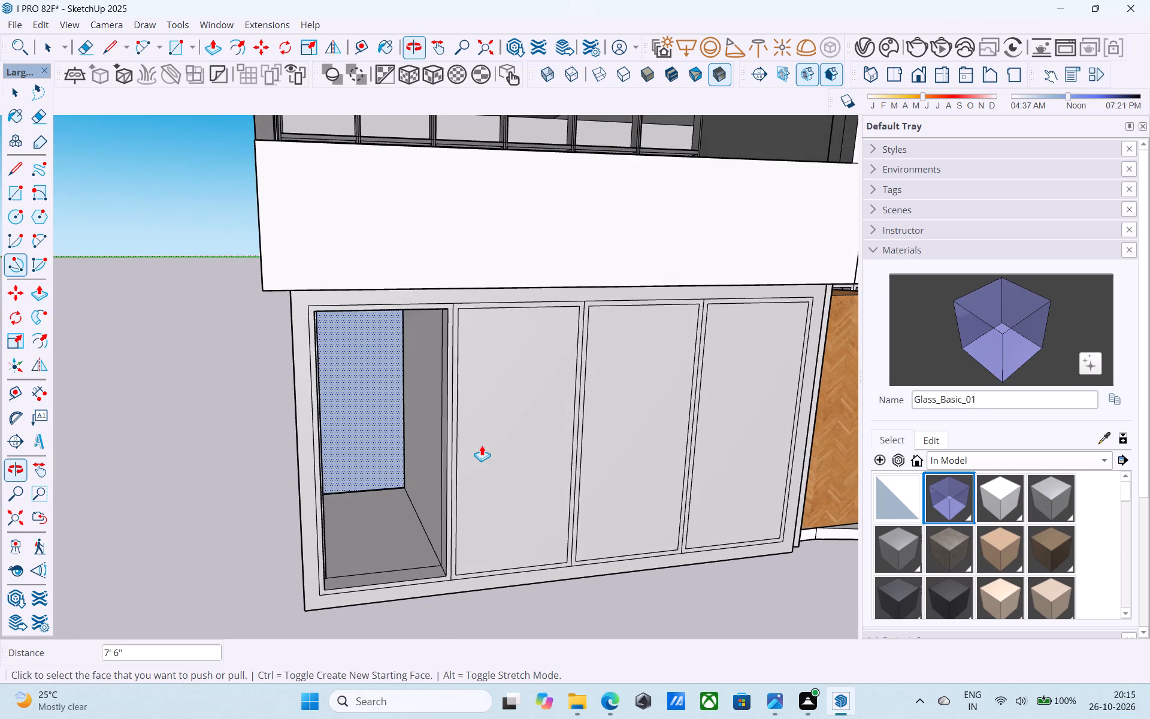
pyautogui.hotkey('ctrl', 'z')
# Delete the recessed face of the corner panel to leave an open frame.
pyautogui.press('space')
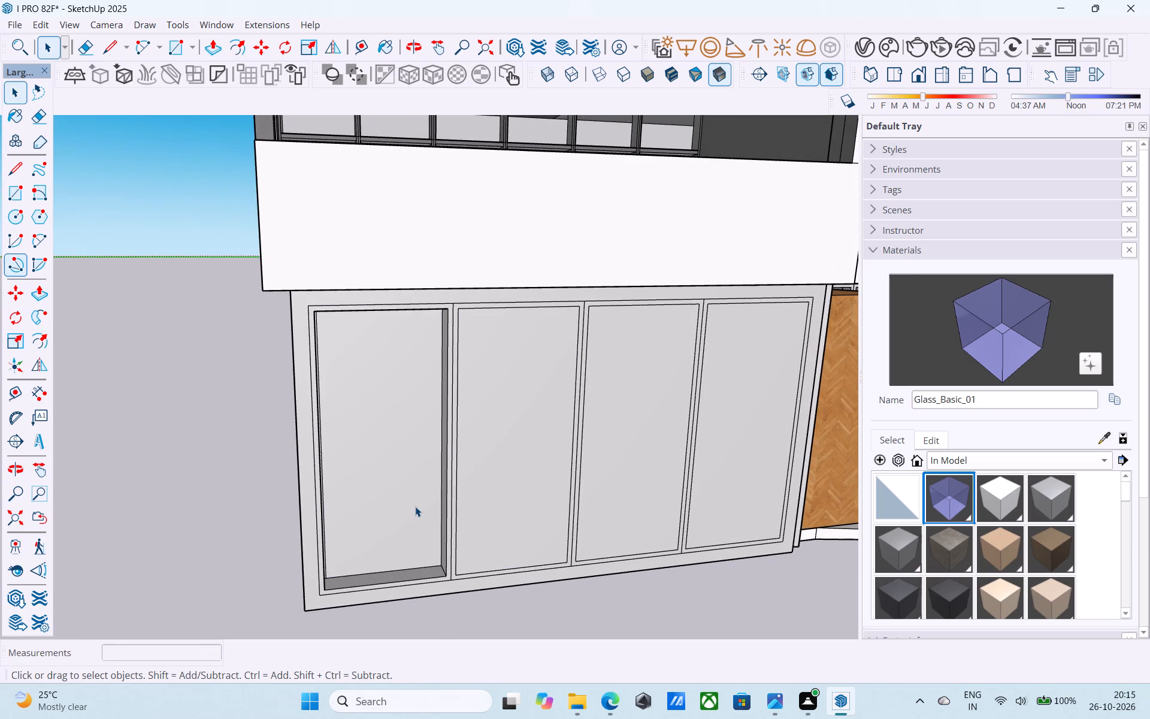
pyautogui.click(415, 506)
pyautogui.press('Delete')
pyautogui.moveTo(401, 527); pyautogui.dragTo(683, 497, button='middle')
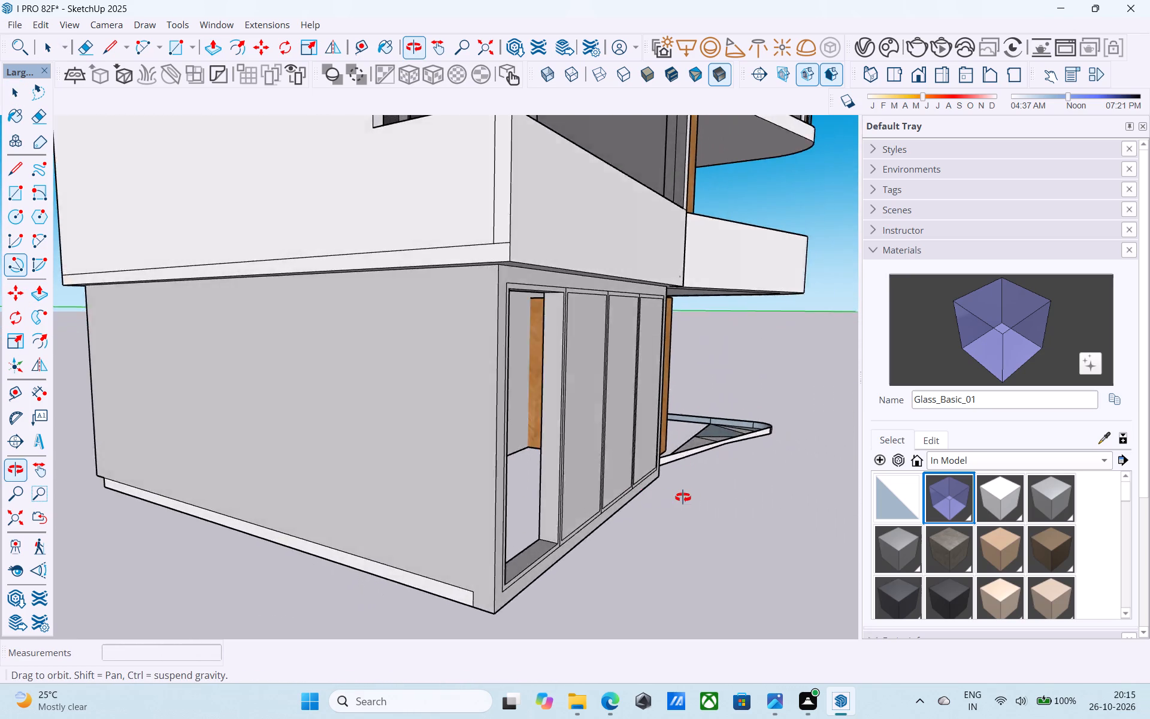
pyautogui.moveTo(683, 497); pyautogui.dragTo(476, 488, button='middle')
# Push the inner faces of the other three panels back through the wall thickness to form matching openings.
pyautogui.click(562, 482)
pyautogui.scroll(2, 562, 482)
pyautogui.press('p')
pyautogui.doubleClick(562, 482)
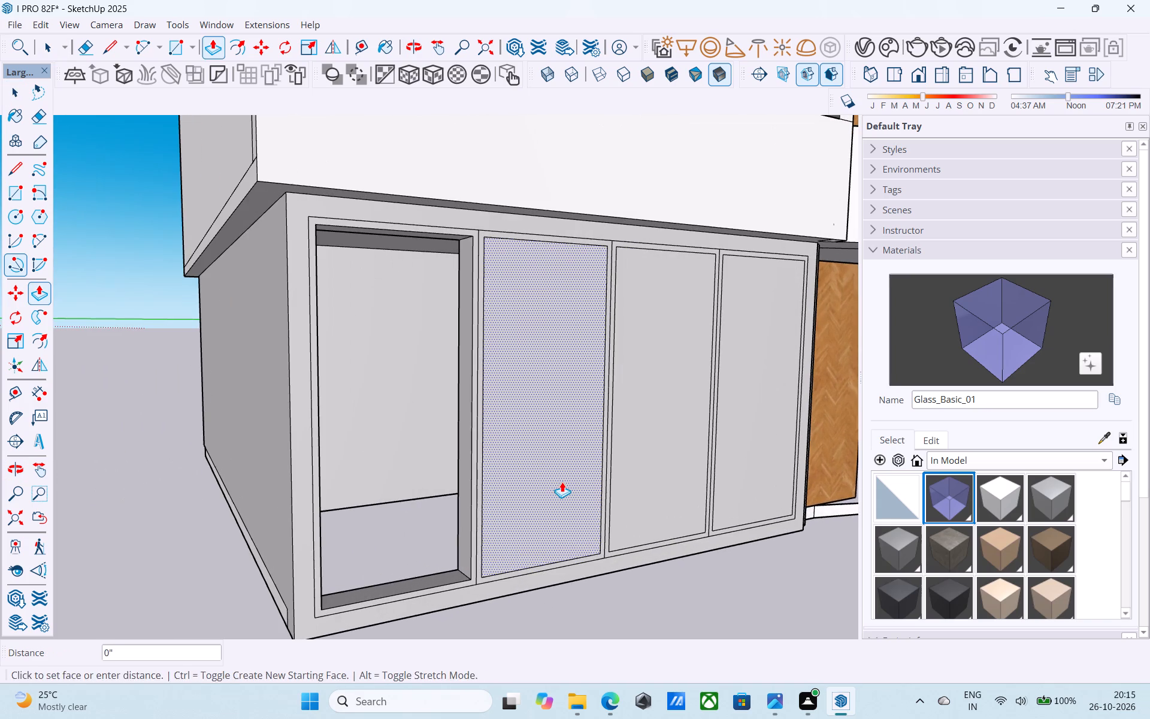
pyautogui.hotkey('ctrl', 'z')
pyautogui.click(562, 481)
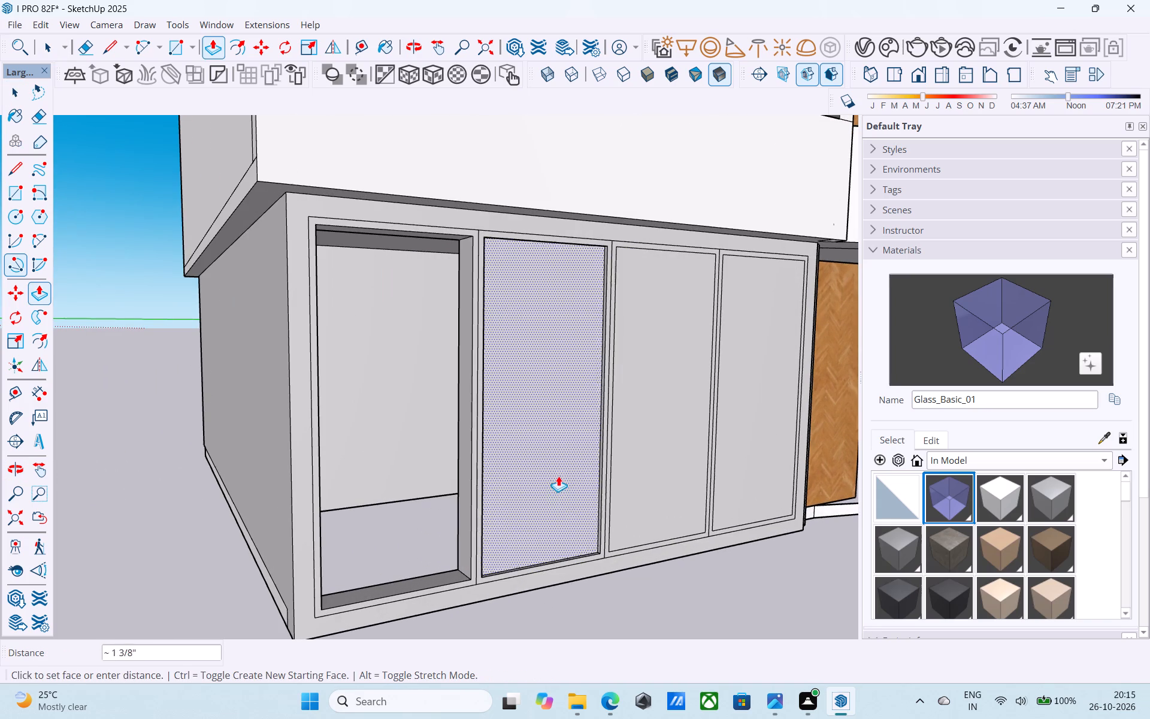
pyautogui.click(538, 454)
pyautogui.doubleClick(667, 439)
pyautogui.doubleClick(750, 415)
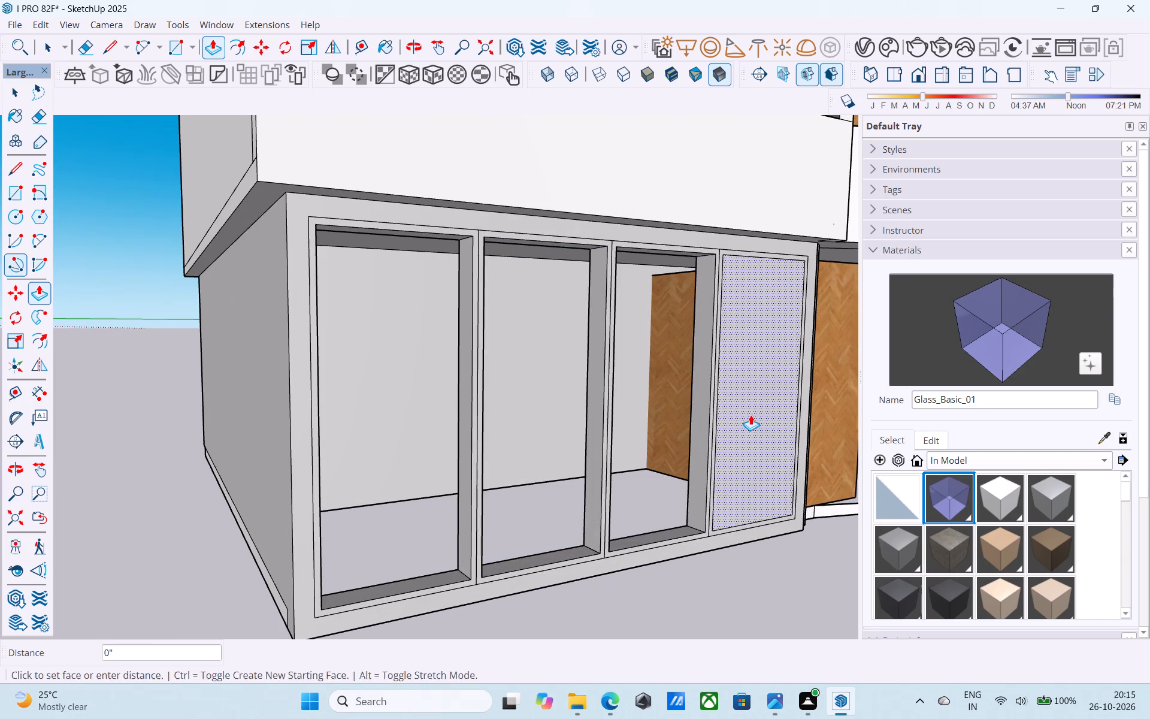
# Delete the leftover face behind the opening nearest the wood-clad box.
pyautogui.moveTo(750, 415); pyautogui.dragTo(531, 446, button='middle')
pyautogui.press('space')
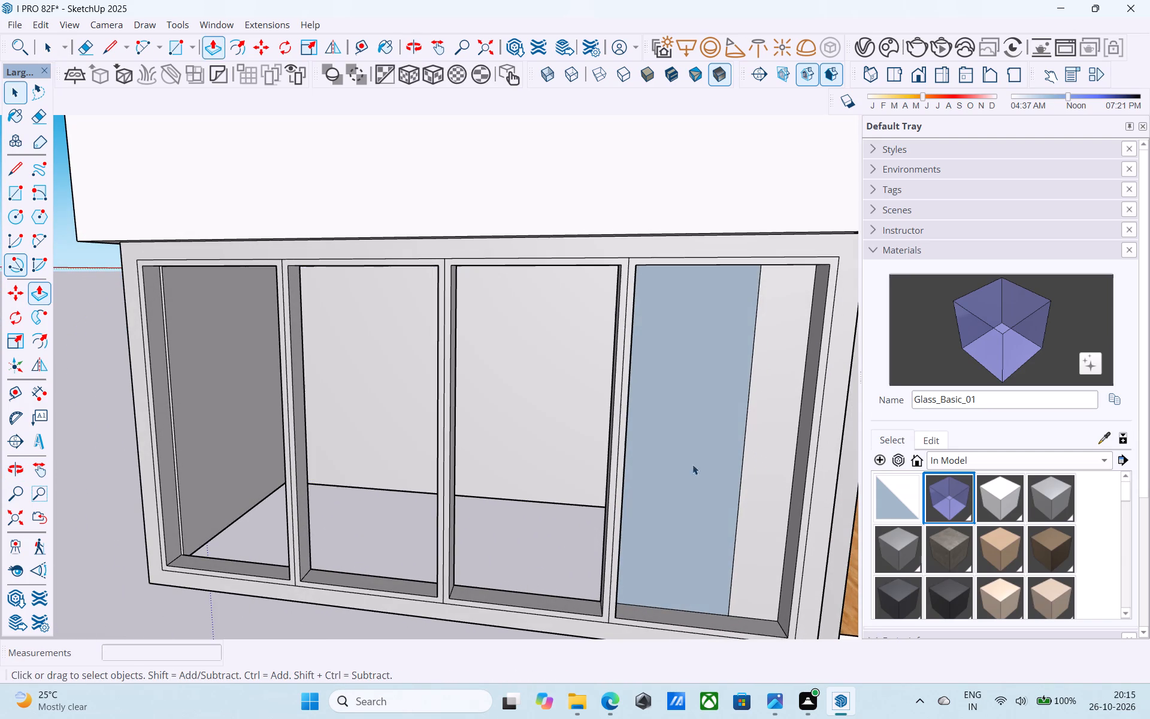
pyautogui.click(703, 463)
pyautogui.press('Delete')
# Push the narrow wall-end face behind the opening nearest the wood-clad box back to the opening's side.
pyautogui.moveTo(743, 494); pyautogui.dragTo(905, 490, button='middle')
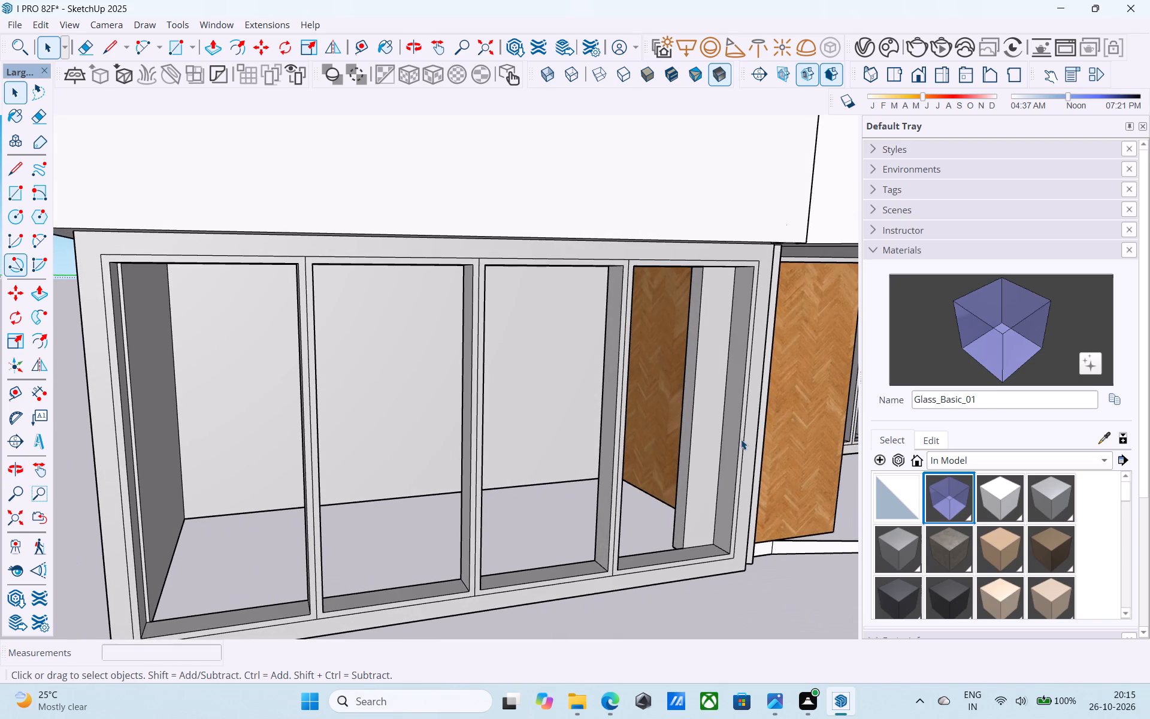
pyautogui.click(685, 427)
pyautogui.scroll(2, 687, 427)
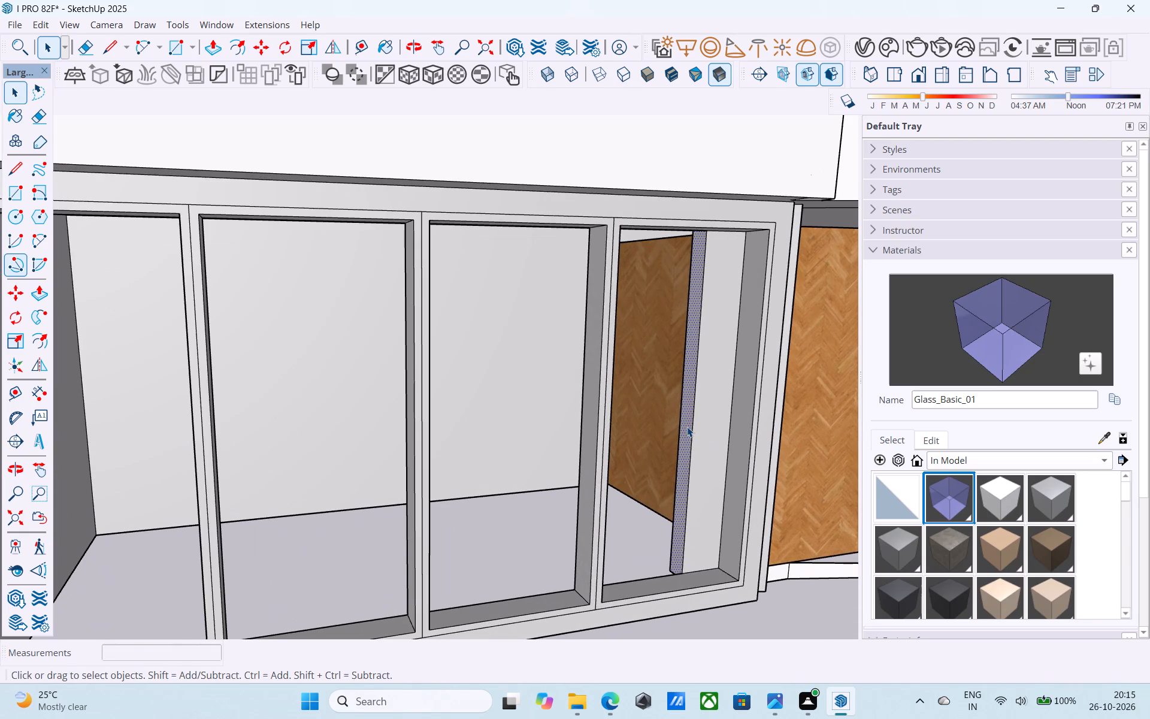
pyautogui.press('p')
pyautogui.click(687, 427)
pyautogui.click(733, 409)
pyautogui.press('space')
# Examine the four framed openings and the trimmed wall end from the front and below.
pyautogui.moveTo(733, 409); pyautogui.dragTo(677, 419, button='middle')
pyautogui.scroll(1, 733, 409)
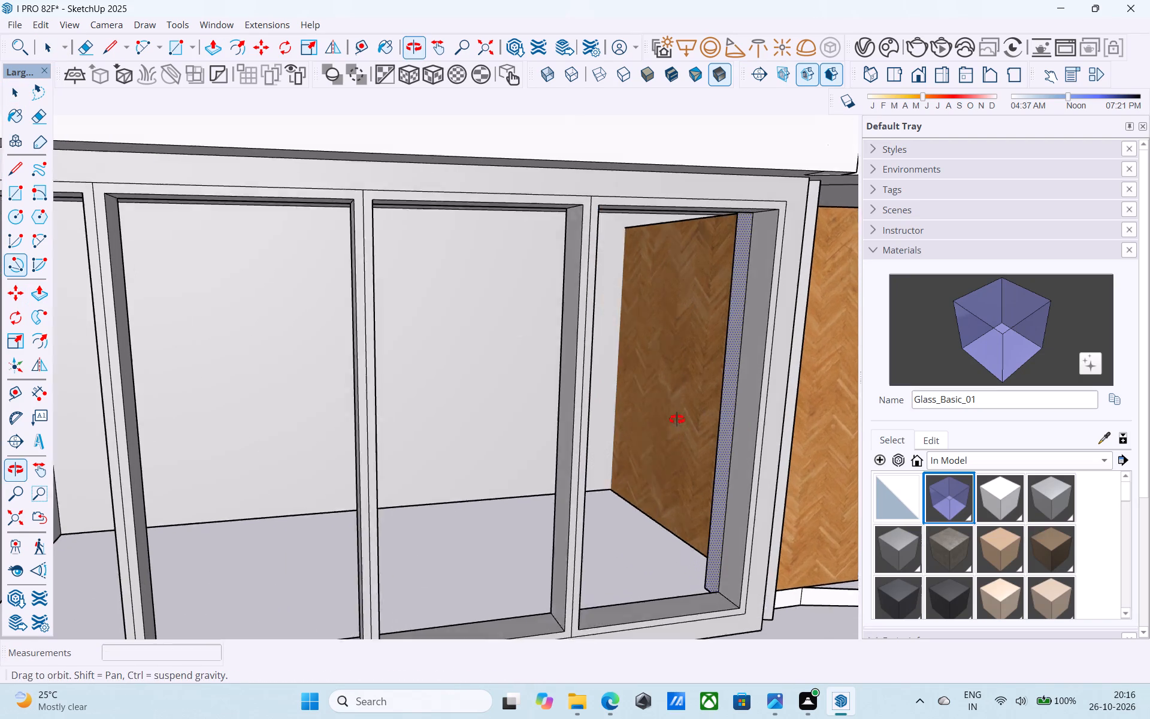
pyautogui.moveTo(677, 419); pyautogui.dragTo(659, 419, button='middle')
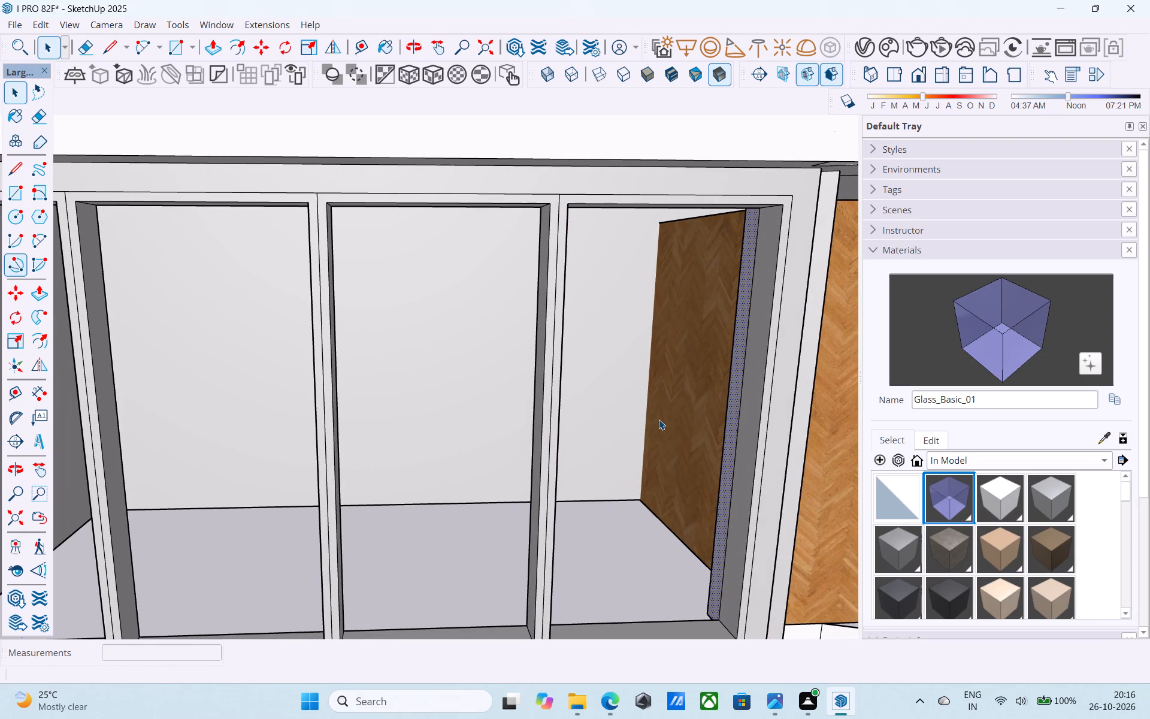
pyautogui.scroll(-4, 549, 431)
pyautogui.moveTo(517, 406); pyautogui.dragTo(438, 344, button='middle')
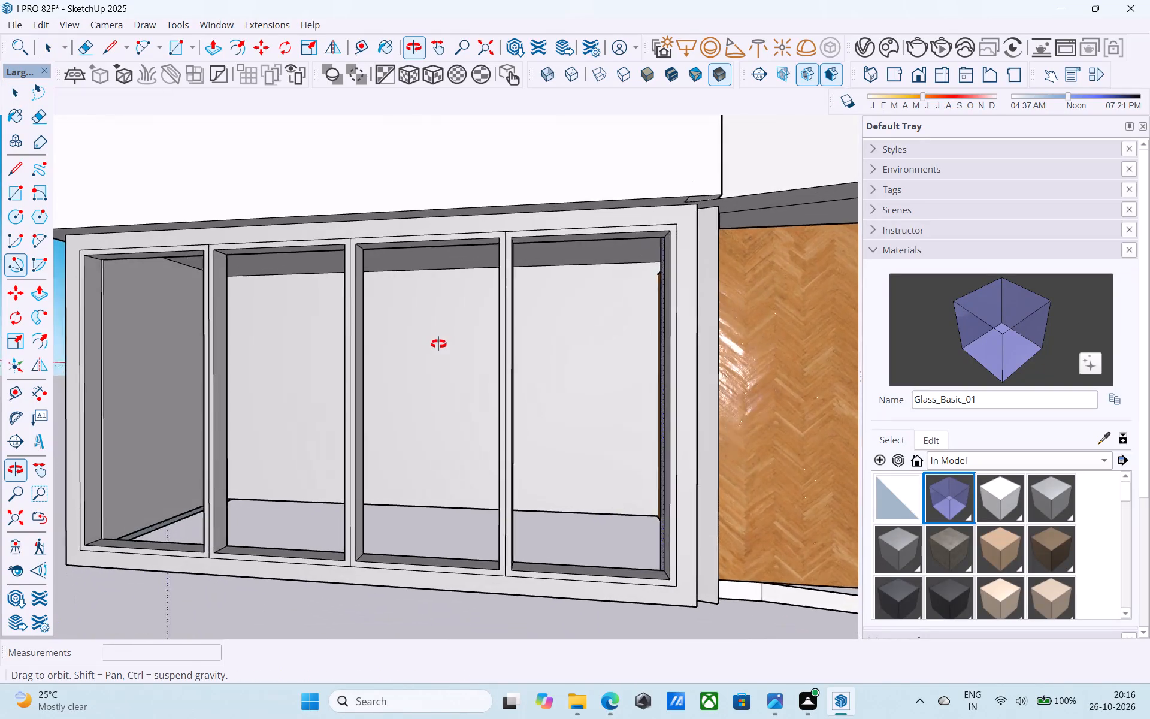
pyautogui.moveTo(438, 344); pyautogui.dragTo(437, 337, button='middle')
pyautogui.scroll(-4, 444, 337)
pyautogui.moveTo(407, 376); pyautogui.dragTo(401, 322, button='middle')
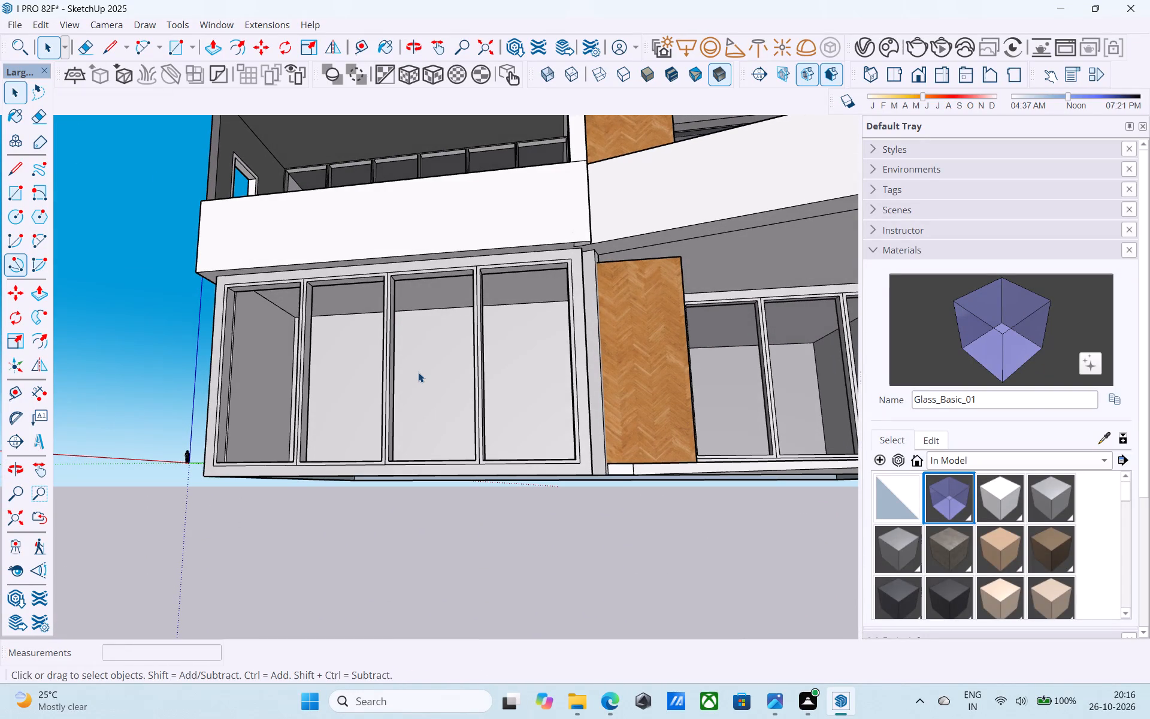
pyautogui.moveTo(419, 375); pyautogui.dragTo(430, 376, button='middle')
# Draw a 9' 2" by about 4' 1 9/16" rectangle across the inner edges of the opening at the building corner.
pyautogui.press('r')
pyautogui.scroll(13, 313, 359)
pyautogui.scroll(1, 276, 321)
pyautogui.moveTo(194, 292); pyautogui.dragTo(179, 295, button='middle')
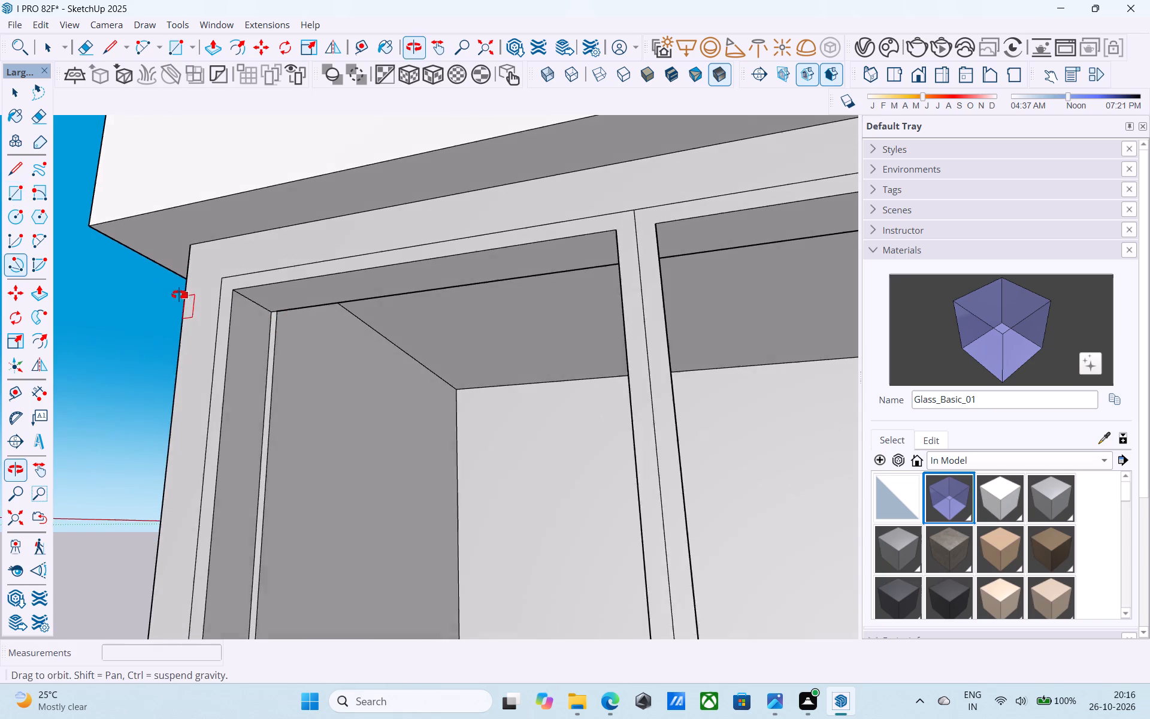
pyautogui.moveTo(179, 295); pyautogui.dragTo(153, 292, button='middle')
pyautogui.moveTo(305, 355); pyautogui.dragTo(234, 297, button='middle')
pyautogui.scroll(9, 227, 294)
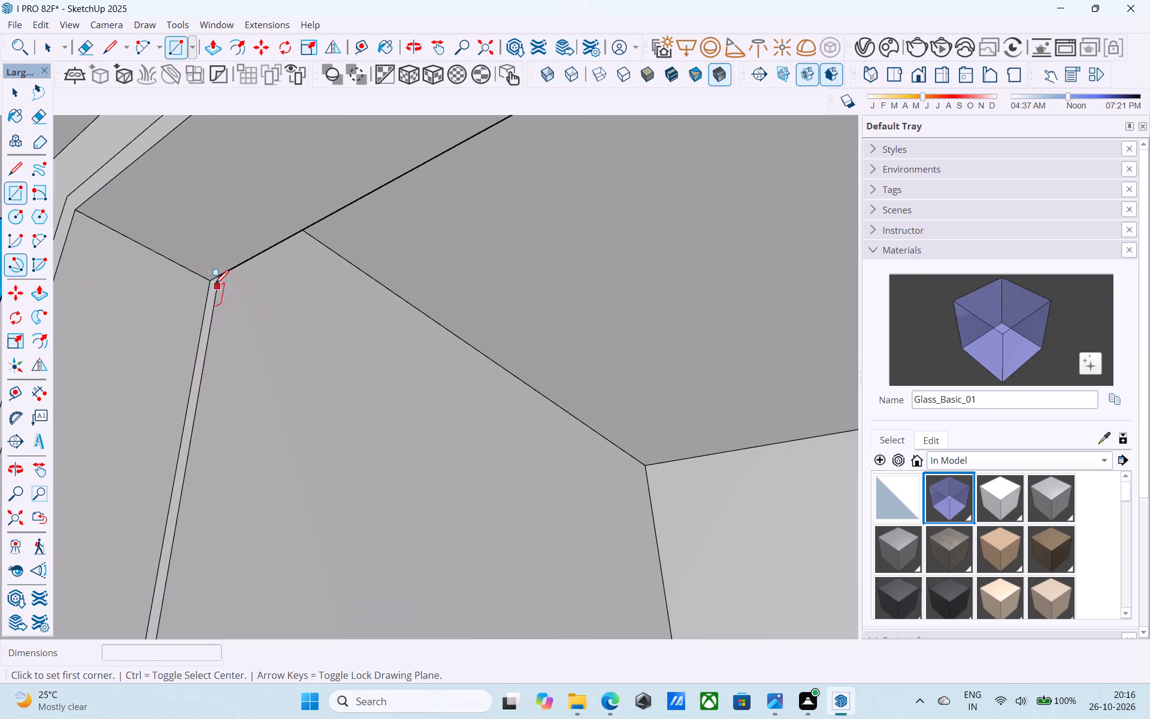
pyautogui.click(208, 281)
pyautogui.scroll(-19, 292, 352)
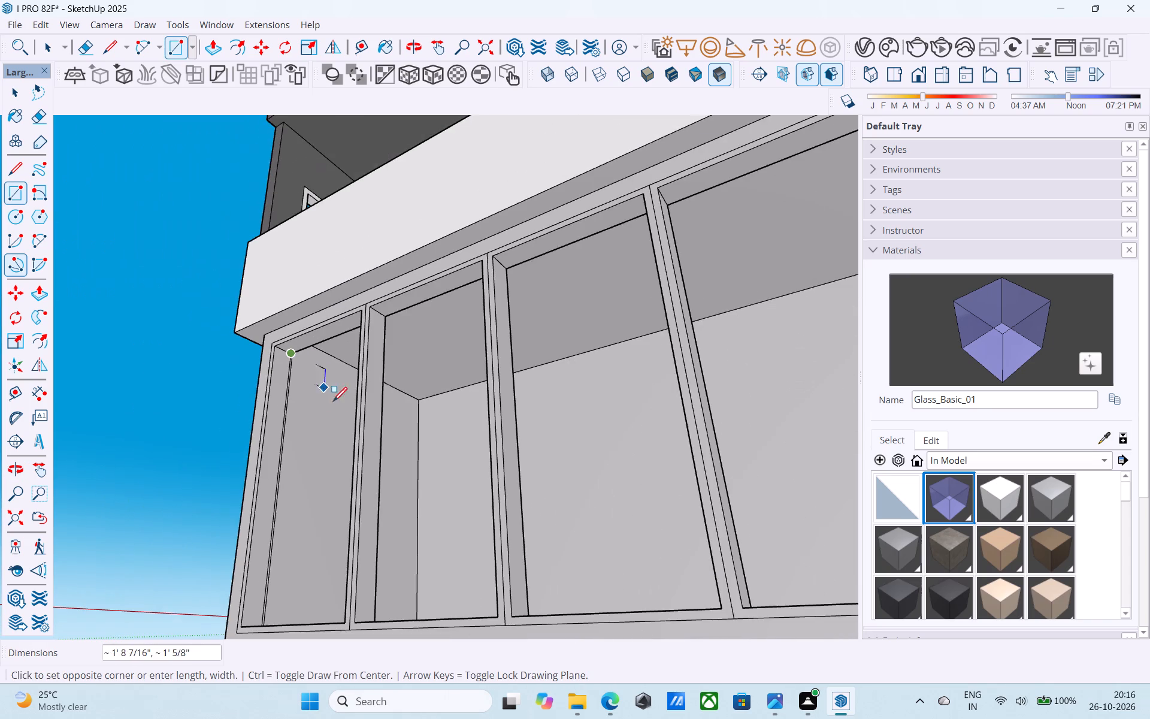
pyautogui.moveTo(427, 528); pyautogui.dragTo(962, 570, button='middle')
pyautogui.scroll(2, 657, 522)
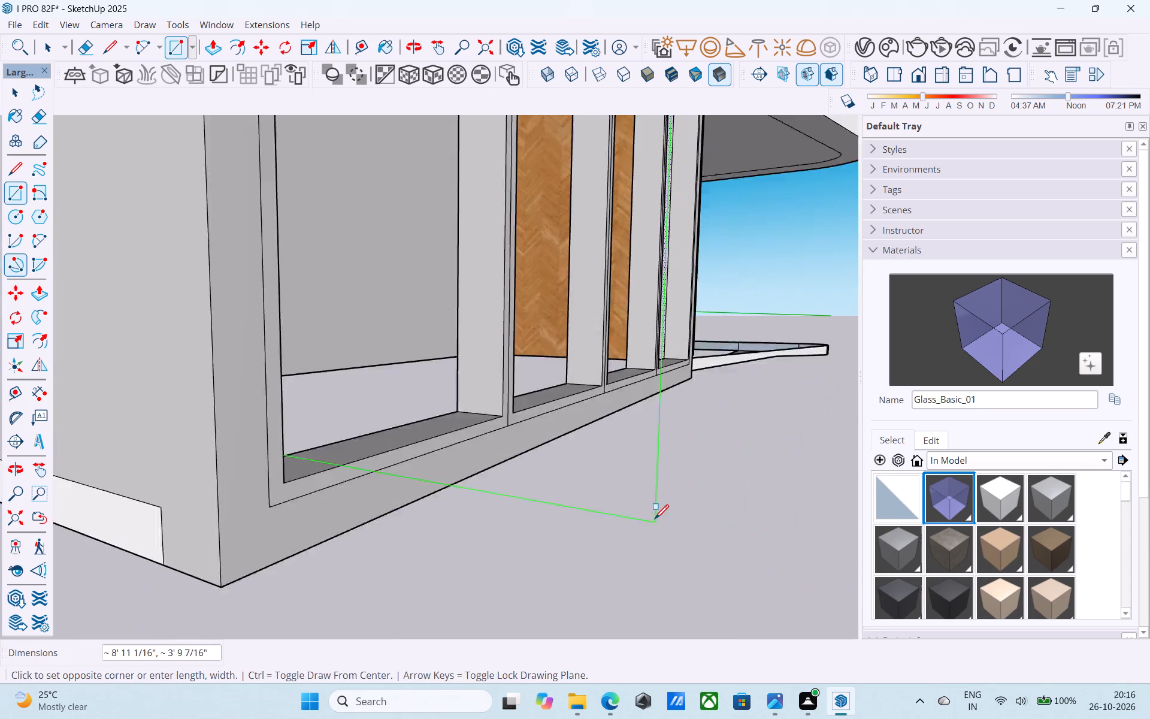
pyautogui.scroll(1, 655, 520)
pyautogui.scroll(-2, 569, 472)
pyautogui.moveTo(568, 471); pyautogui.dragTo(588, 555, button='middle')
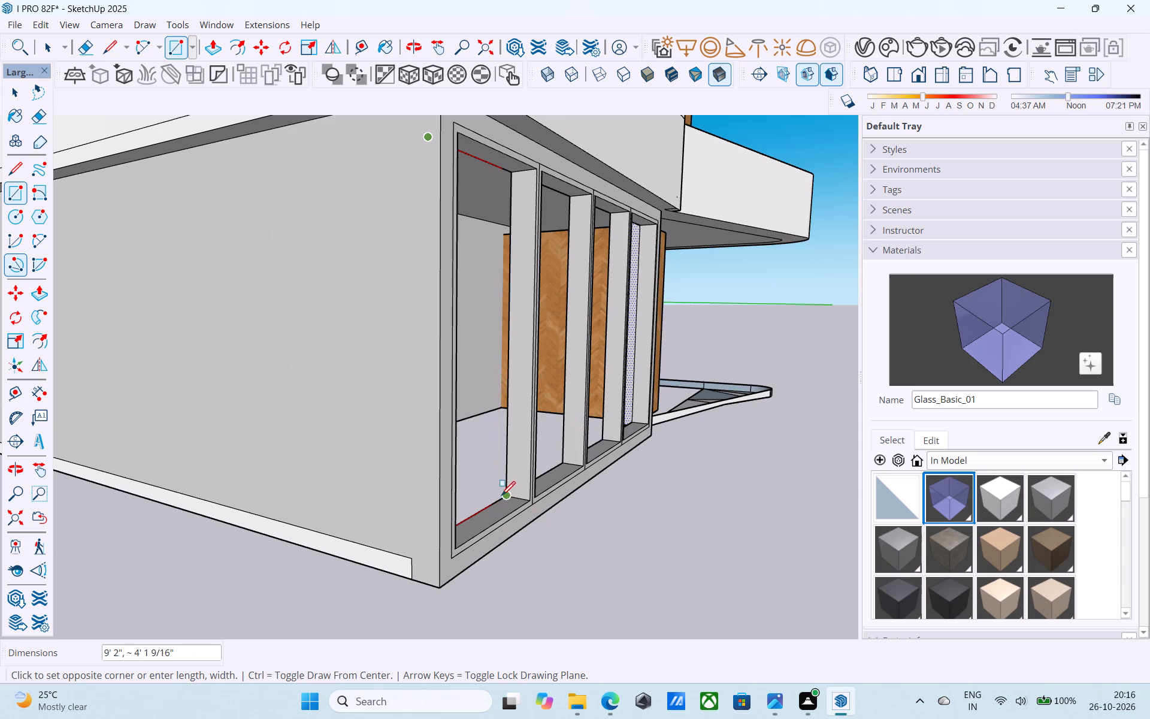
pyautogui.click(501, 497)
# Draw a 9' 2" by about 4' 1 9/16" rectangle across the inner edges of the second opening from the building corner.
pyautogui.scroll(-4, 552, 424)
pyautogui.moveTo(552, 424); pyautogui.dragTo(494, 383, button='middle')
pyautogui.scroll(3, 501, 362)
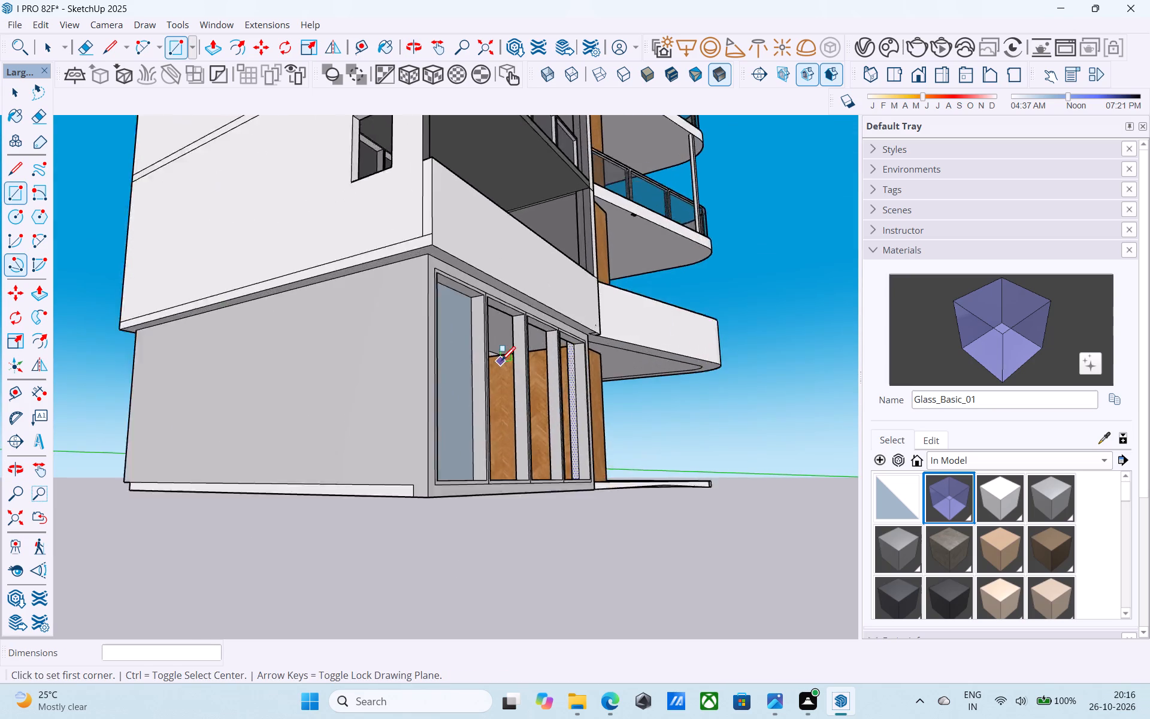
pyautogui.scroll(6, 501, 362)
pyautogui.click(518, 280)
pyautogui.scroll(-5, 544, 386)
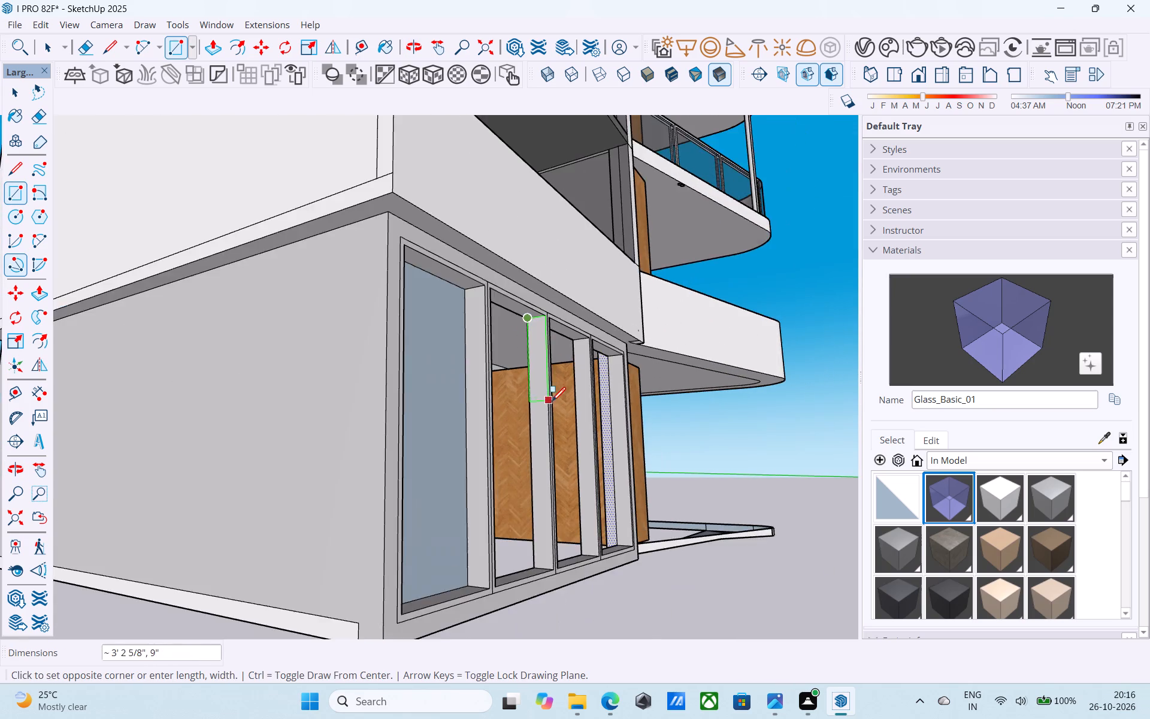
pyautogui.scroll(-8, 551, 405)
pyautogui.moveTo(552, 442); pyautogui.dragTo(140, 561, button='middle')
pyautogui.moveTo(253, 583); pyautogui.dragTo(273, 553, button='middle')
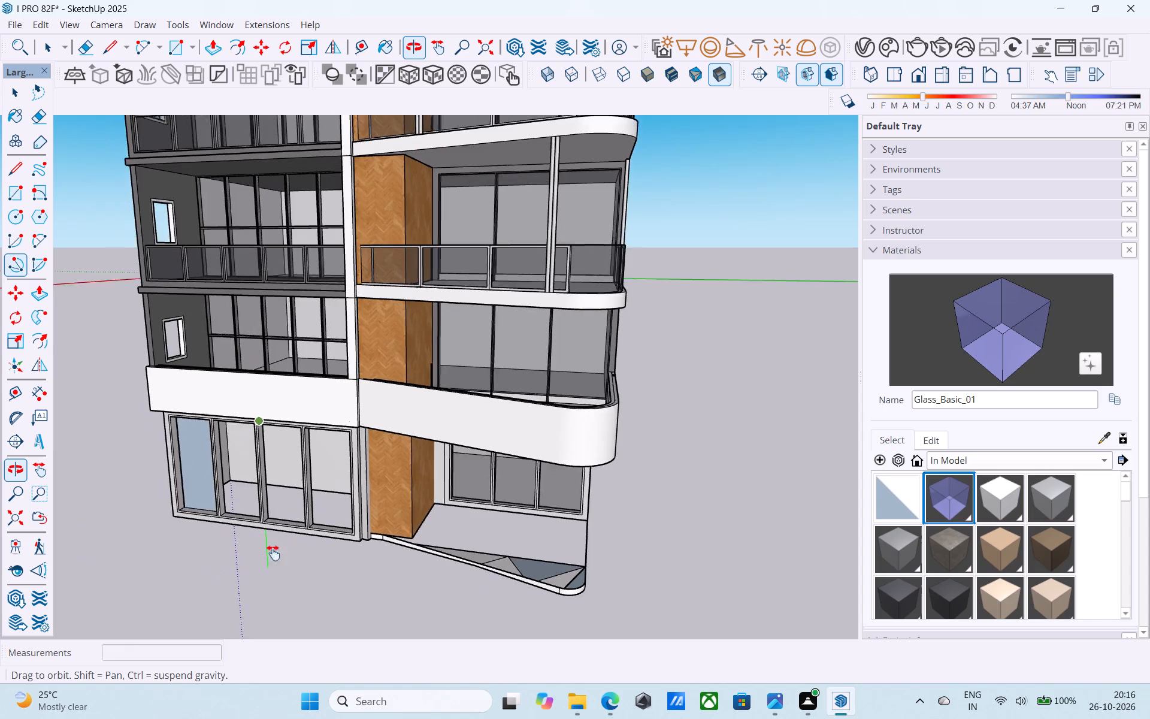
pyautogui.moveTo(273, 553); pyautogui.dragTo(274, 553, button='middle')
pyautogui.scroll(12, 277, 560)
pyautogui.scroll(1, 217, 484)
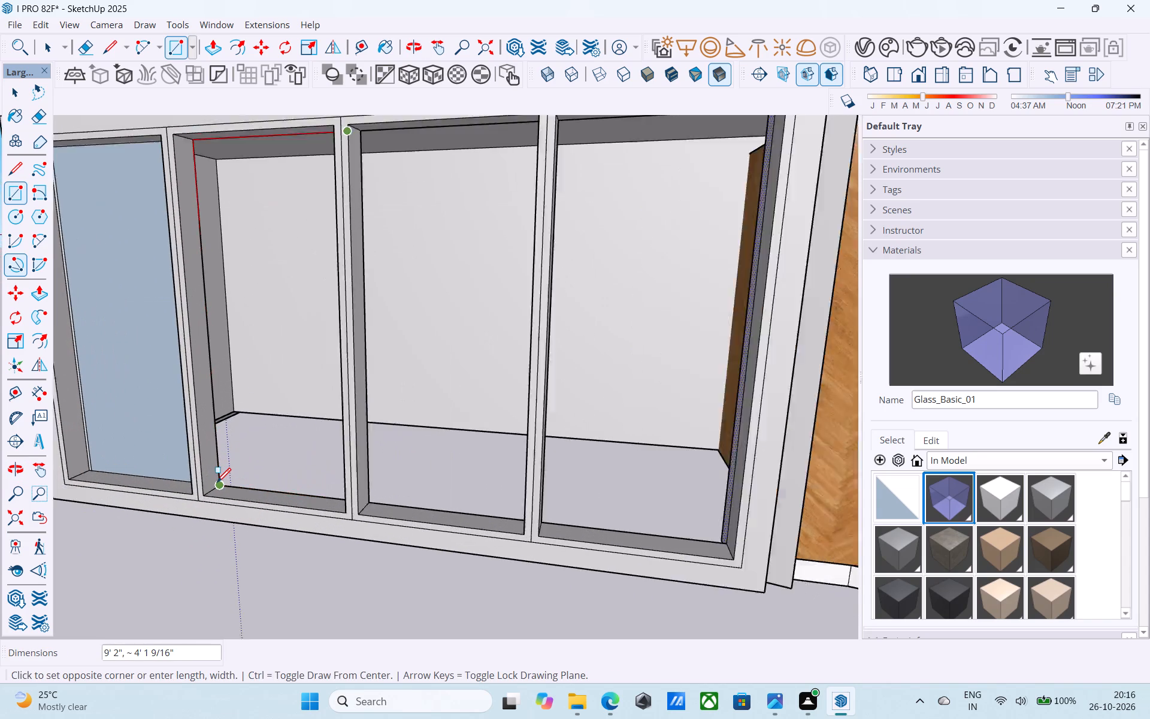
pyautogui.scroll(2, 217, 484)
pyautogui.click(217, 484)
# Draw a 9' 2" by about 4' 1 9/16" rectangle across the inner edges of the third opening from the building corner.
pyautogui.scroll(-9, 223, 461)
pyautogui.moveTo(322, 428); pyautogui.dragTo(301, 395, button='middle')
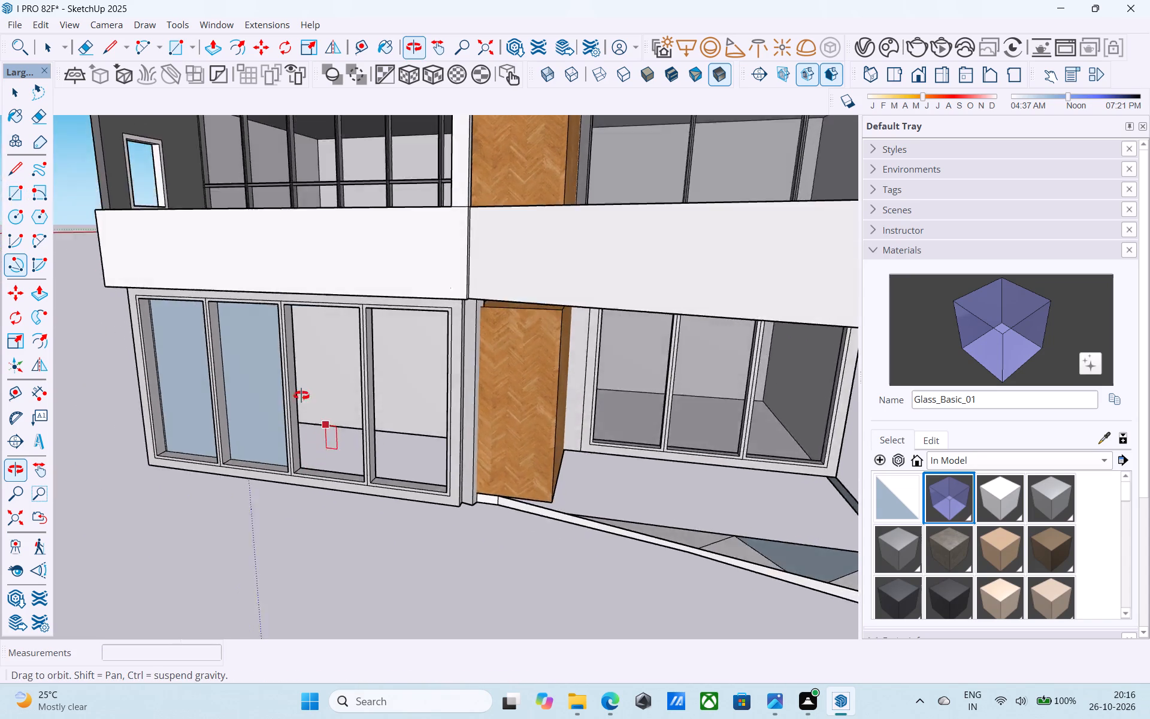
pyautogui.moveTo(301, 395); pyautogui.dragTo(285, 349, button='middle')
pyautogui.scroll(13, 289, 327)
pyautogui.click(310, 285)
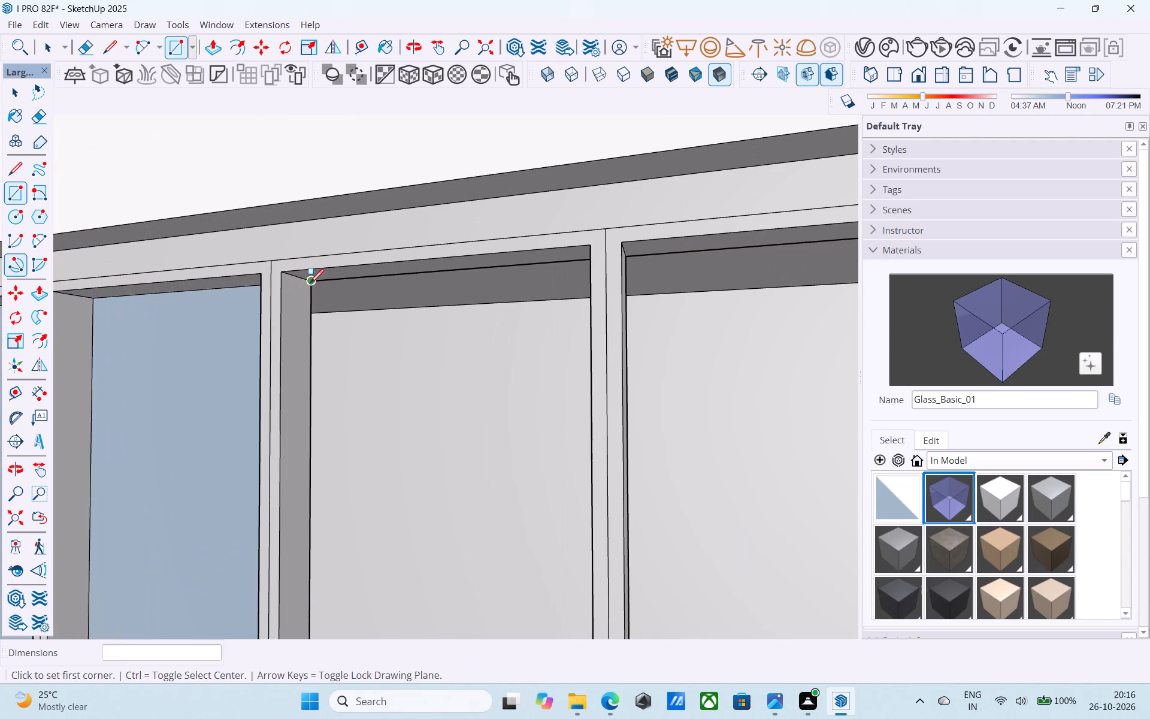
pyautogui.scroll(-4, 380, 425)
pyautogui.moveTo(407, 506); pyautogui.dragTo(631, 531, button='middle')
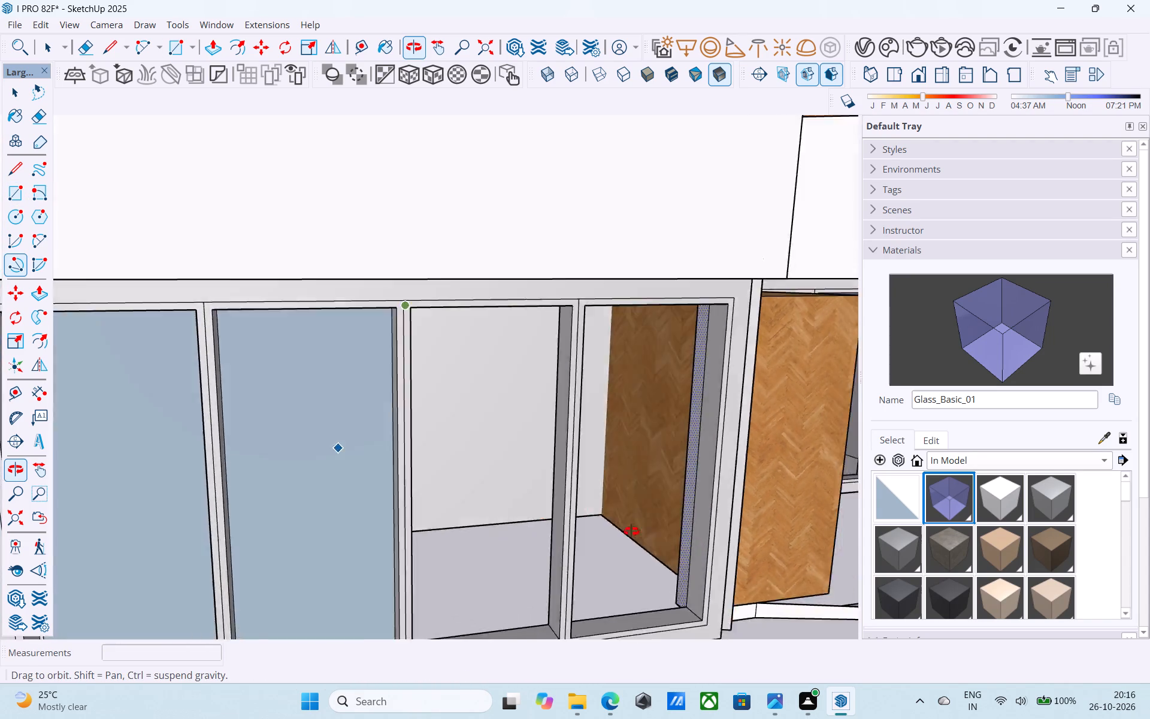
pyautogui.moveTo(631, 531); pyautogui.dragTo(634, 498, button='middle')
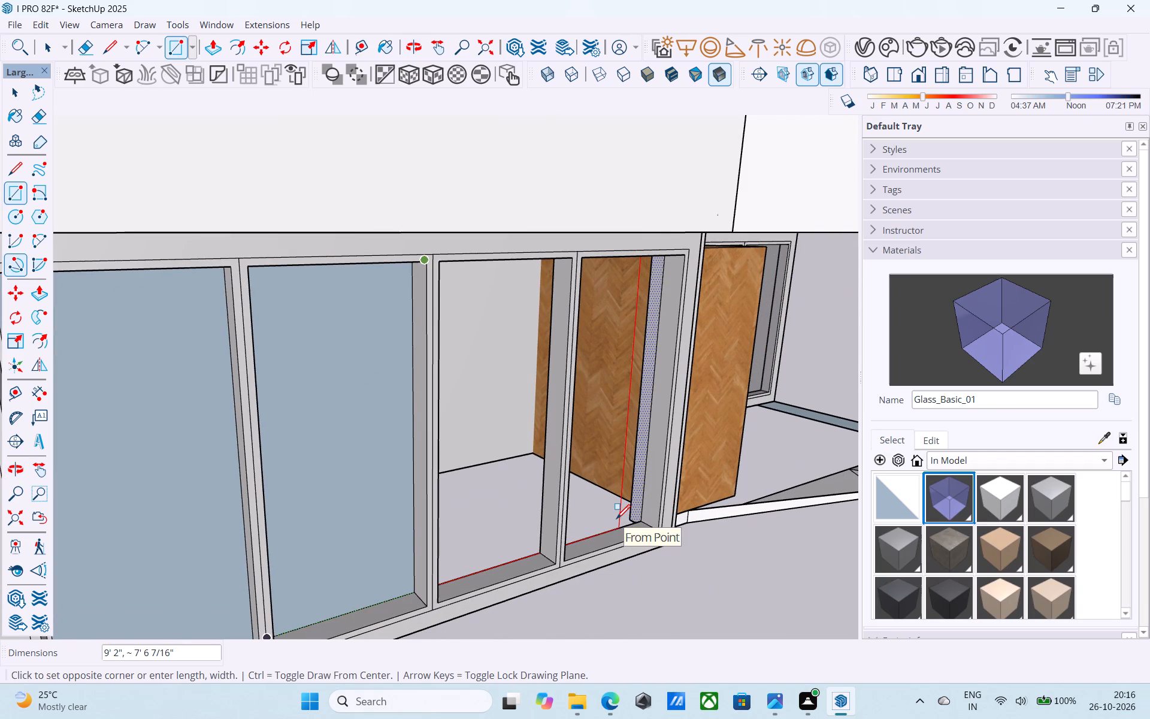
pyautogui.scroll(1, 545, 544)
pyautogui.click(544, 549)
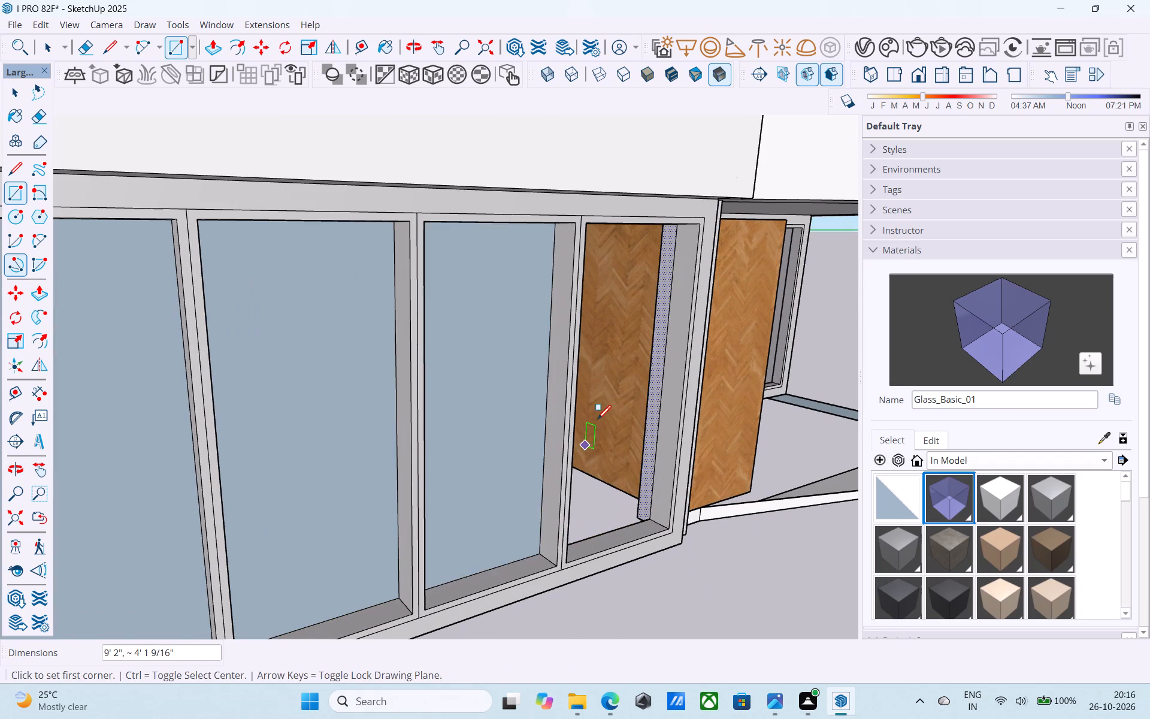
# Draw a 9' 2" by about 4' 5 9/16" rectangle across the inner edges of the fourth opening, beside the wood-clad box.
pyautogui.moveTo(597, 412); pyautogui.dragTo(594, 342, button='middle')
pyautogui.scroll(1, 591, 385)
pyautogui.click(671, 174)
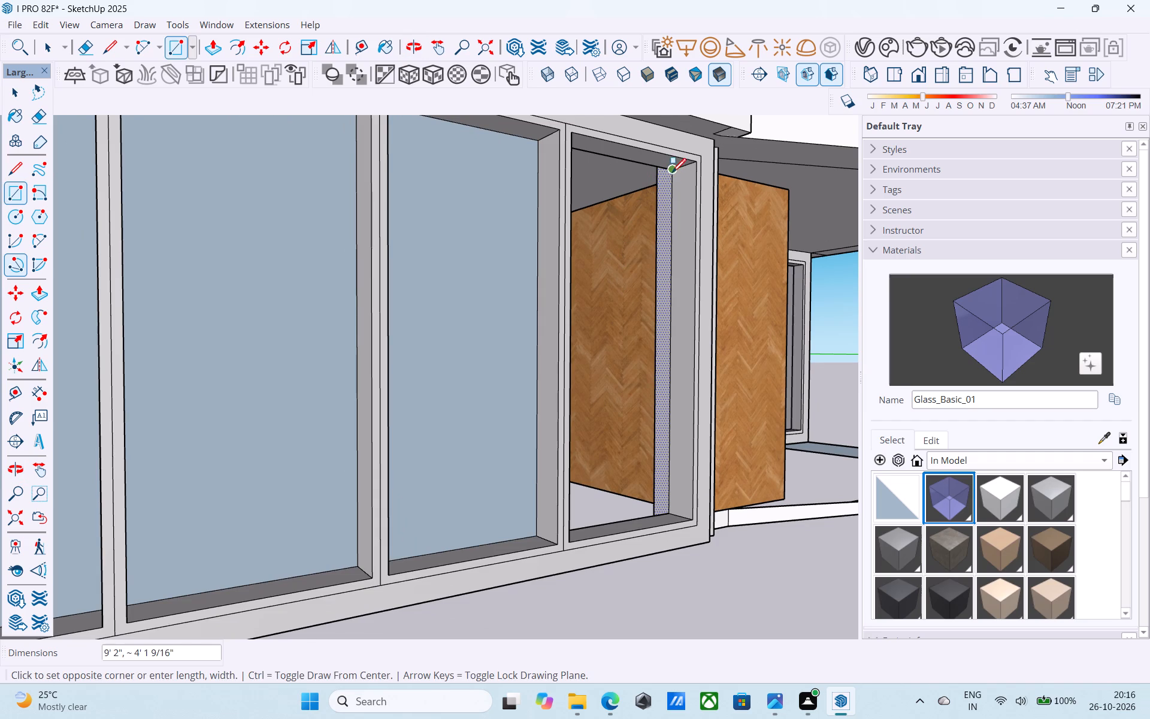
pyautogui.scroll(-4, 668, 195)
pyautogui.moveTo(642, 357); pyautogui.dragTo(307, 454, button='middle')
pyautogui.scroll(-1, 308, 453)
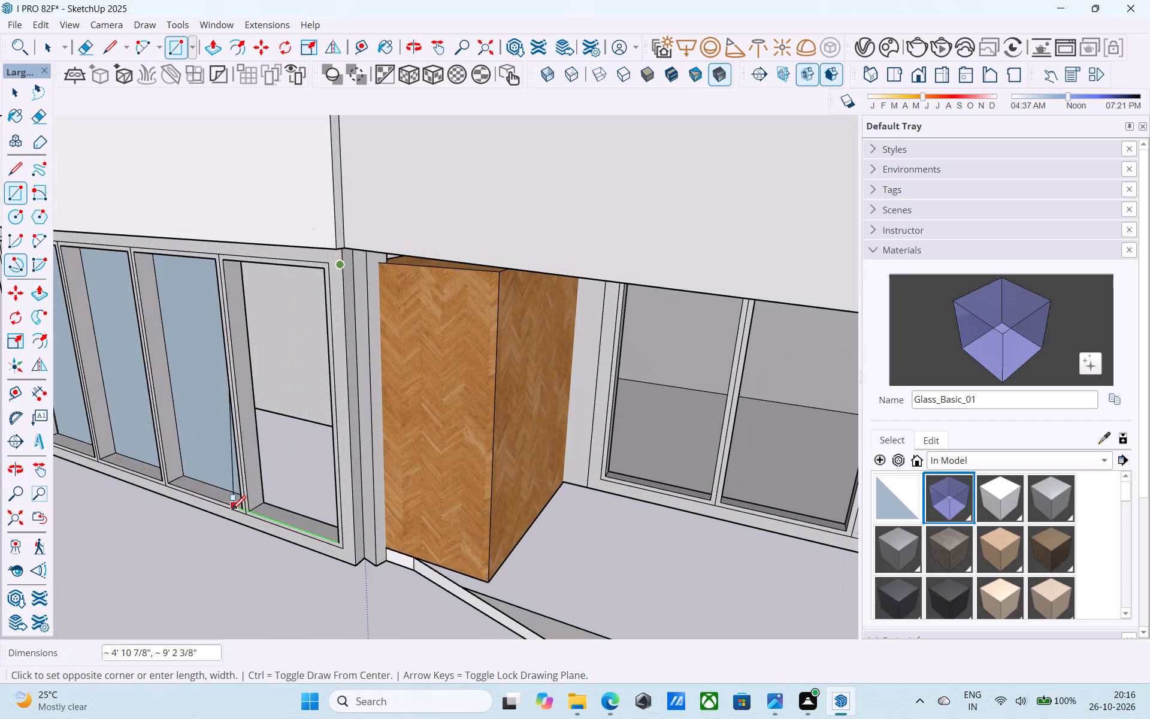
pyautogui.click(263, 505)
# Paint the four new panes of the ground-level front opening with the Glass_Basic_01 material.
pyautogui.click(986, 313)
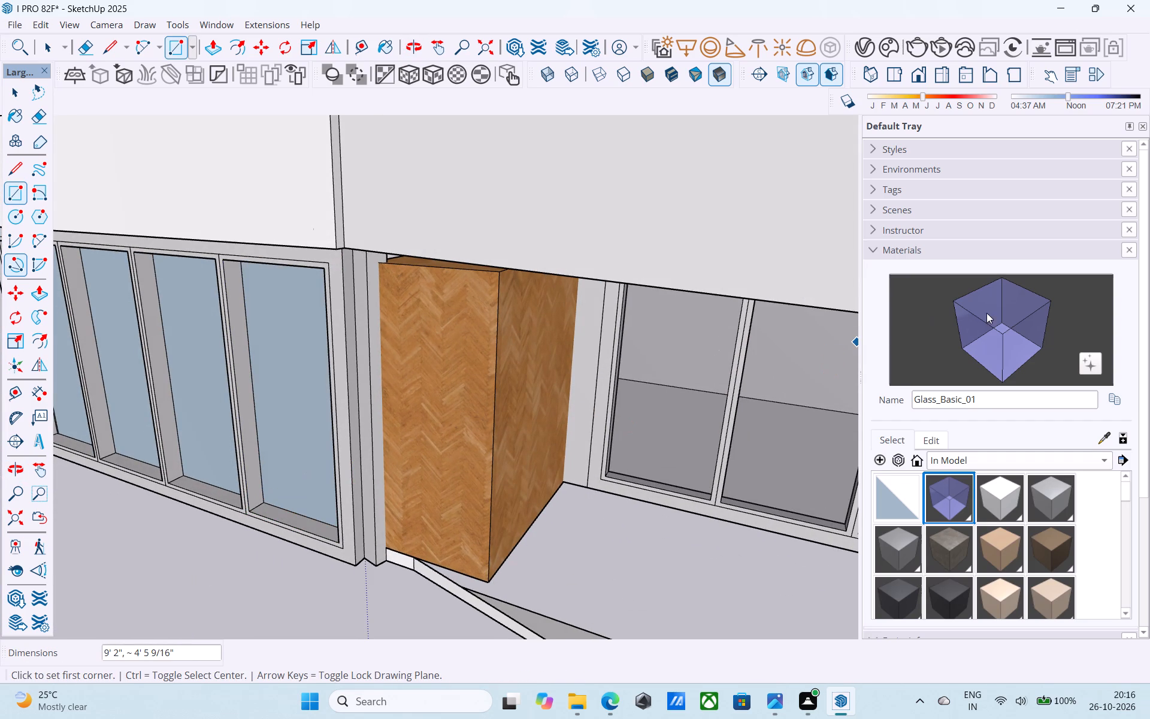
pyautogui.click(318, 432)
pyautogui.scroll(-6, 503, 479)
pyautogui.click(325, 427)
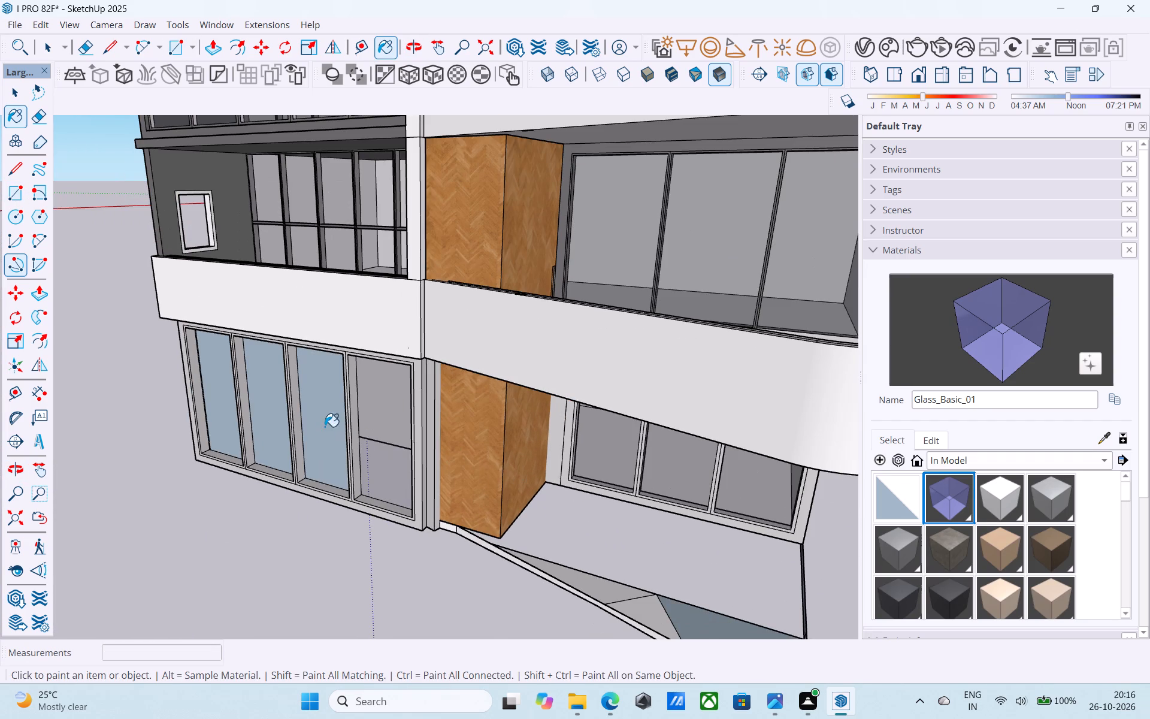
pyautogui.click(264, 407)
pyautogui.click(218, 405)
# Paint the frames around the four glass panes with the dark ThomThom - Buttons1 material.
pyautogui.scroll(-1, 231, 542)
pyautogui.moveTo(240, 542); pyautogui.dragTo(358, 450, button='middle')
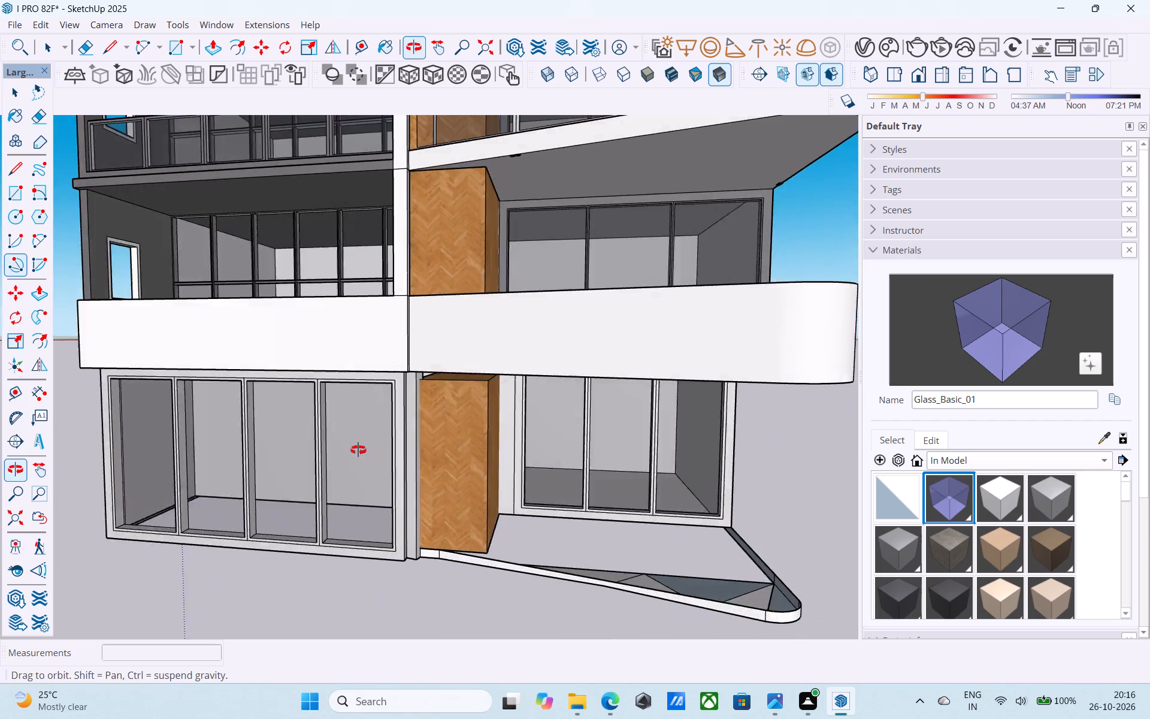
pyautogui.moveTo(358, 450); pyautogui.dragTo(364, 447, button='middle')
pyautogui.scroll(-8, 364, 446)
pyautogui.moveTo(368, 442); pyautogui.dragTo(359, 437, button='middle')
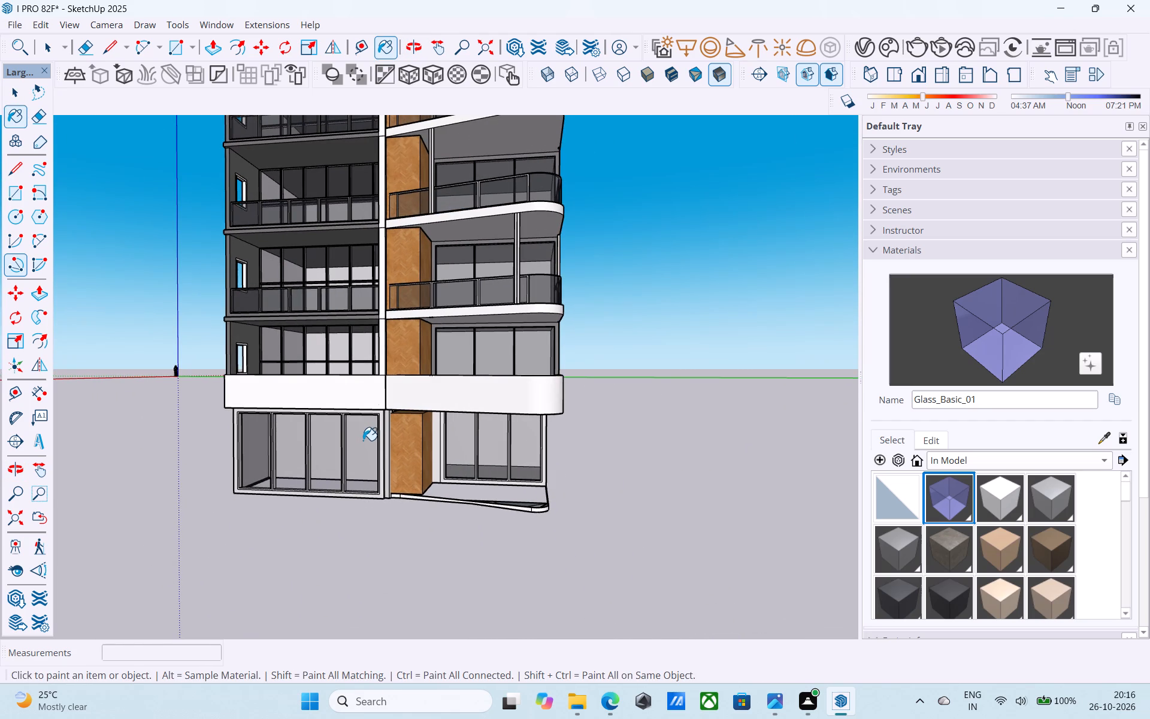
pyautogui.moveTo(363, 441); pyautogui.dragTo(363, 442, button='middle')
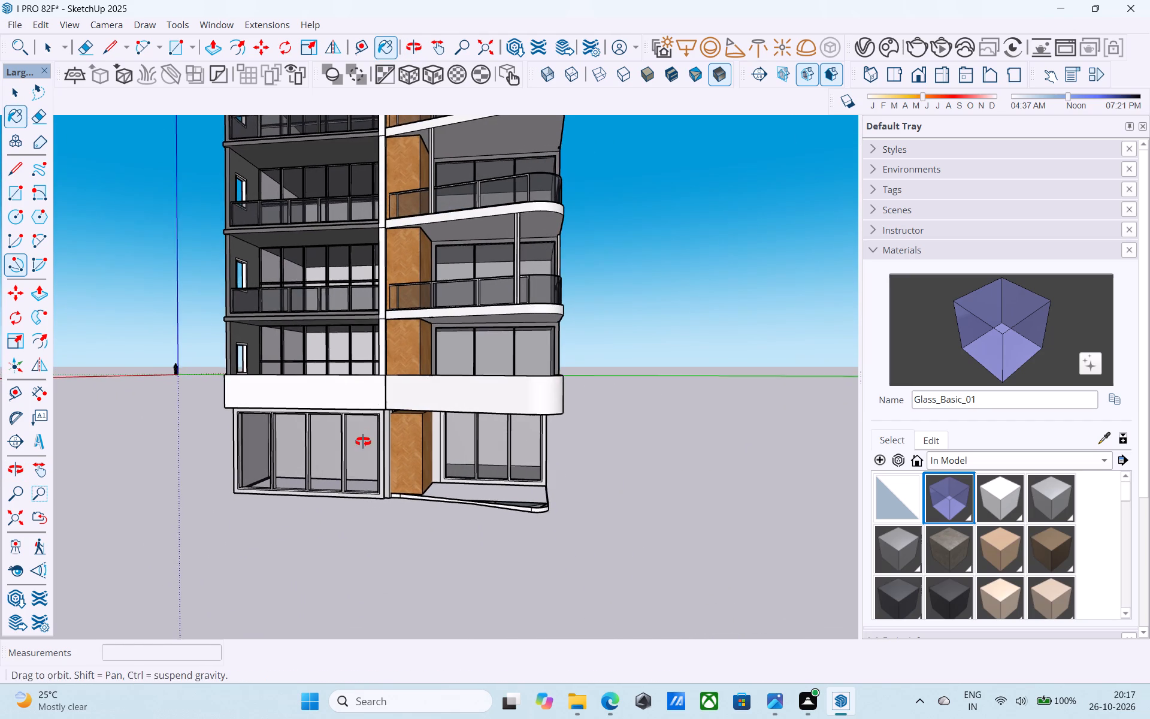
pyautogui.moveTo(363, 442); pyautogui.dragTo(379, 423, button='middle')
pyautogui.click(909, 594)
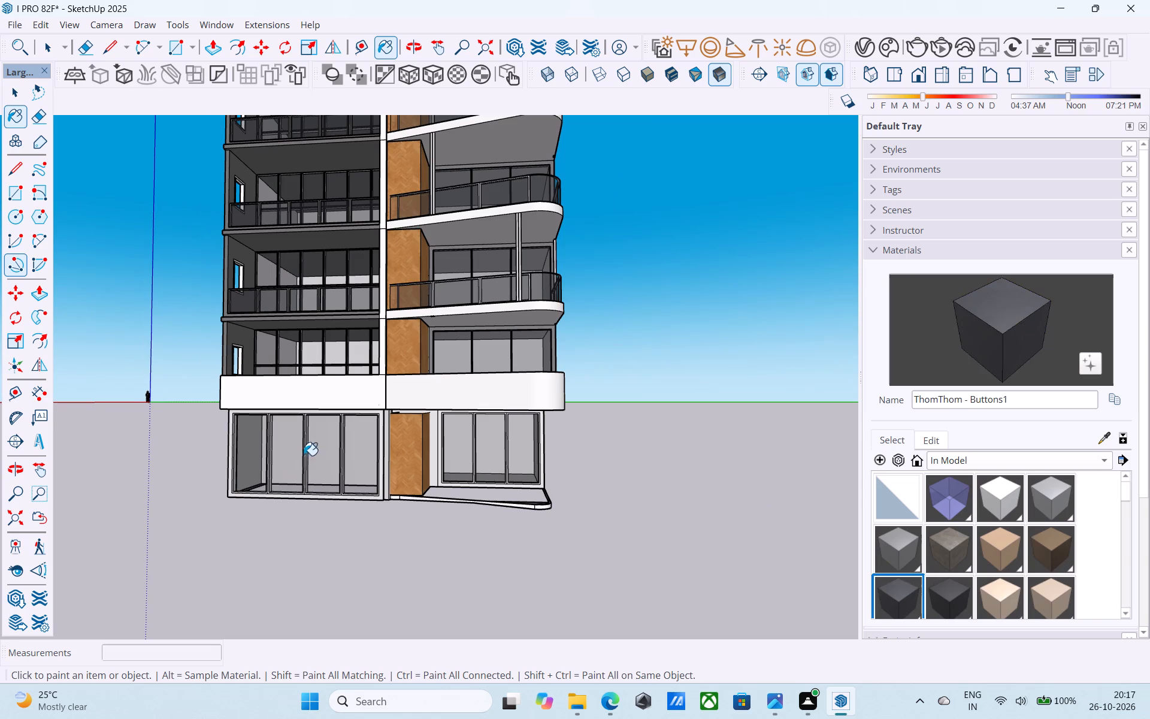
pyautogui.scroll(19, 304, 455)
pyautogui.click(207, 365)
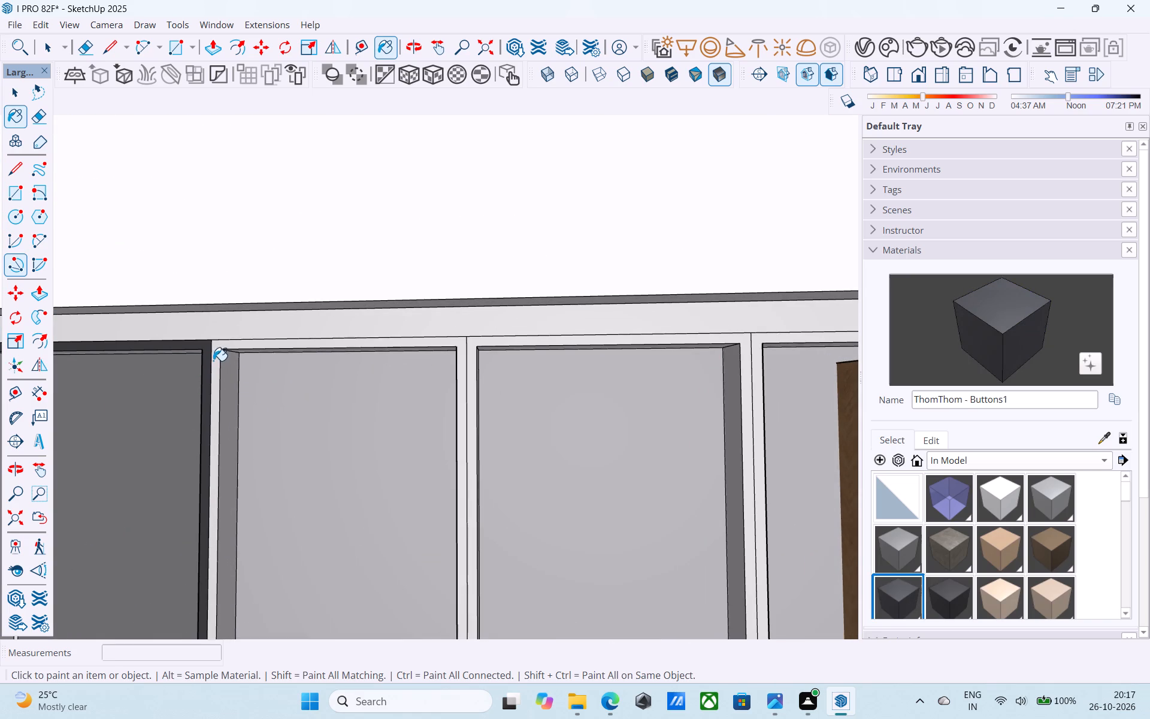
pyautogui.click(214, 361)
pyautogui.click(471, 347)
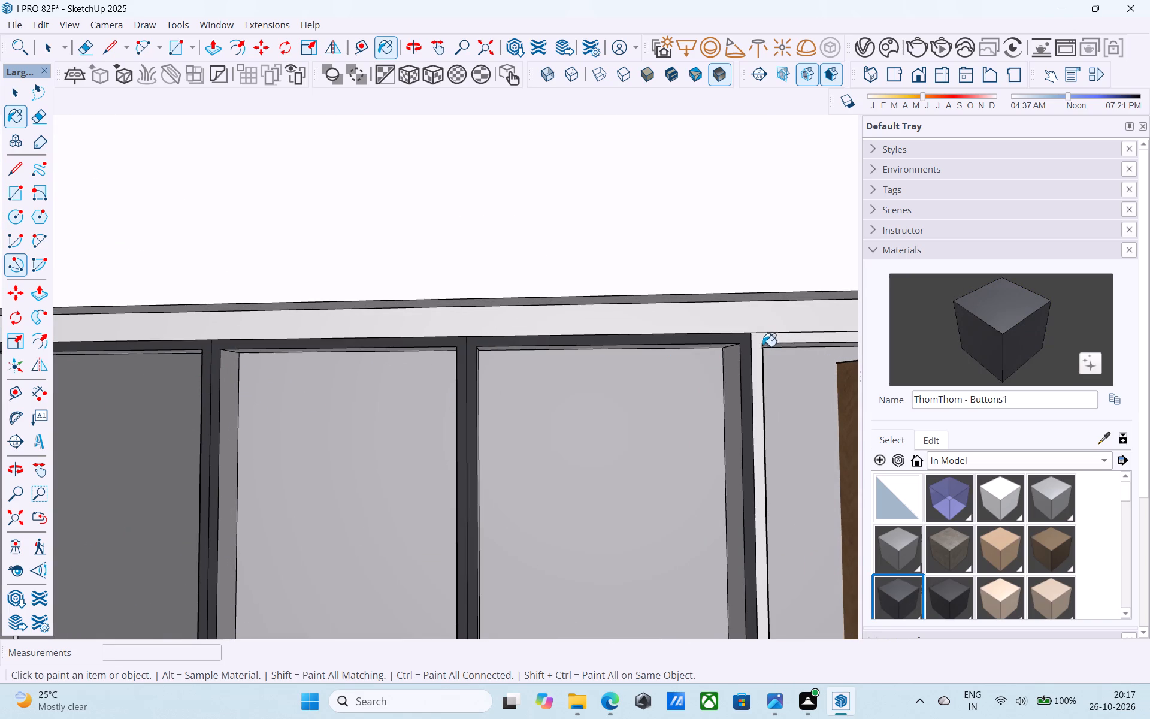
pyautogui.click(759, 343)
# Examine the finished glazing and the ground-level storey from the front, the sides and underneath.
pyautogui.scroll(-8, 522, 377)
pyautogui.scroll(-4, 677, 415)
pyautogui.moveTo(677, 415); pyautogui.dragTo(630, 425, button='middle')
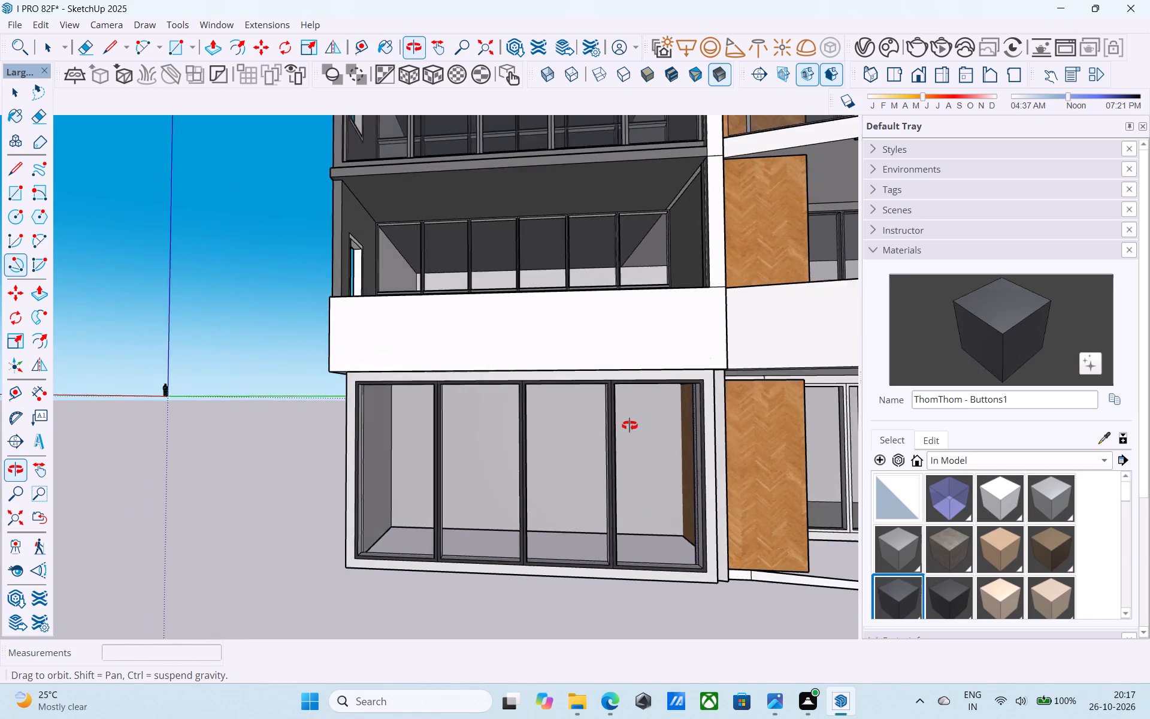
pyautogui.moveTo(630, 425); pyautogui.dragTo(508, 441, button='middle')
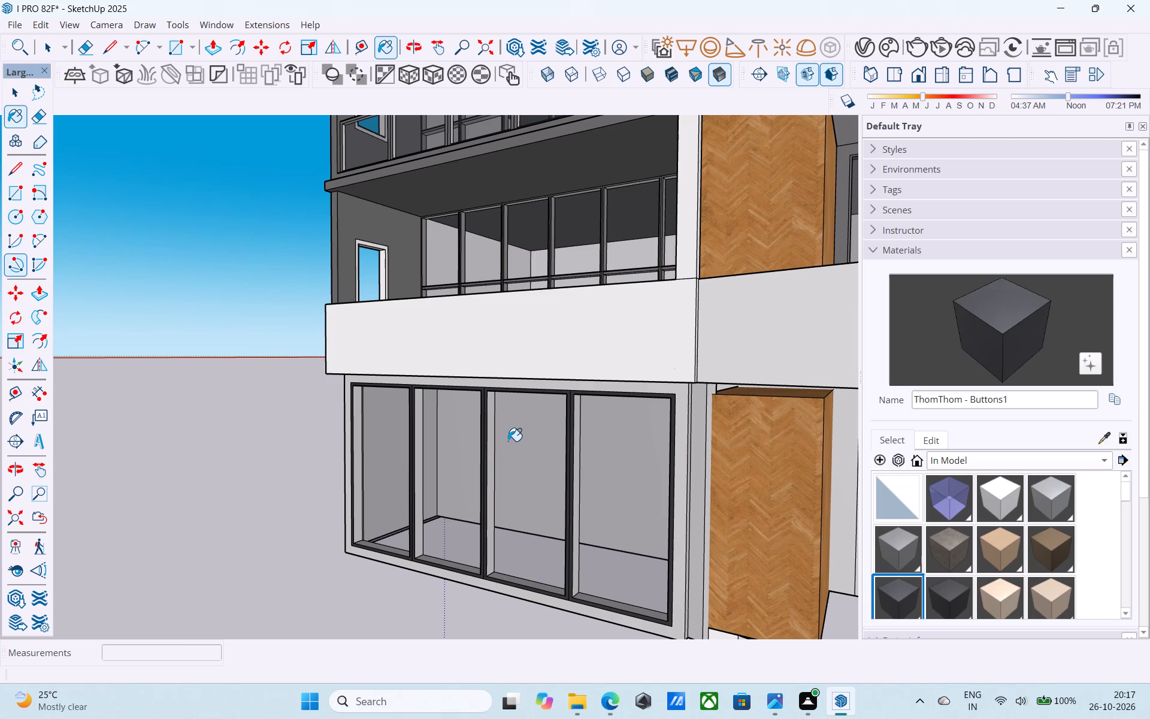
pyautogui.scroll(-6, 490, 430)
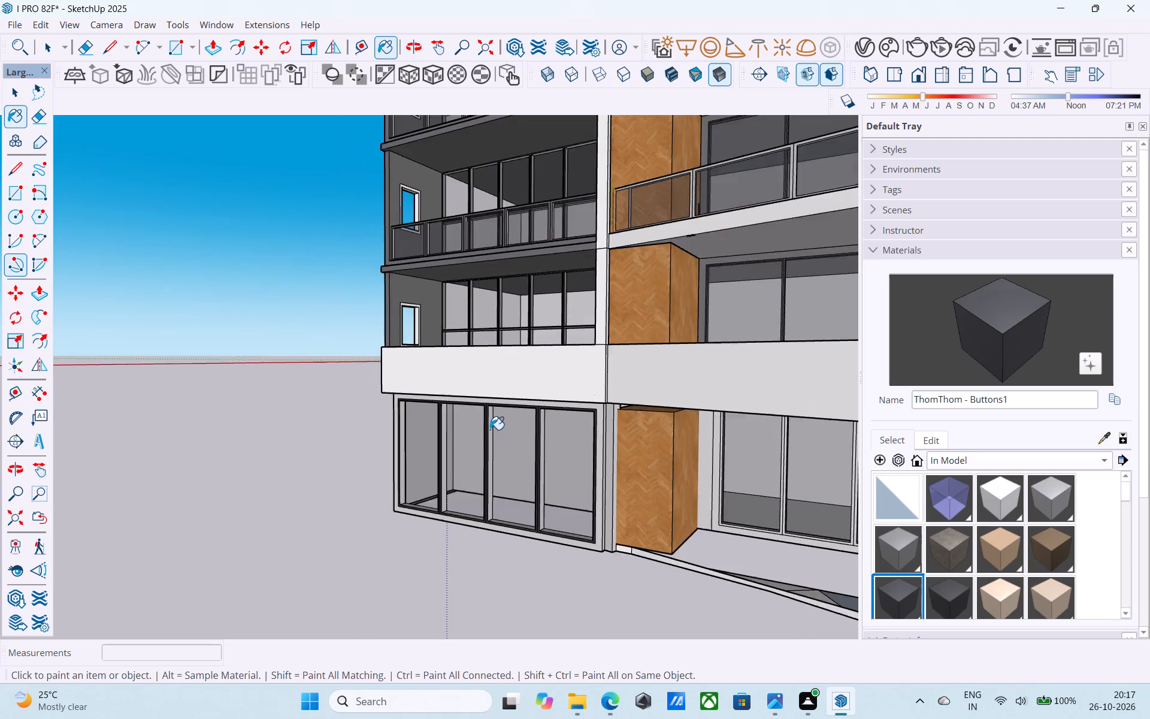
pyautogui.scroll(-4, 490, 430)
pyautogui.moveTo(490, 430); pyautogui.dragTo(892, 427, button='middle')
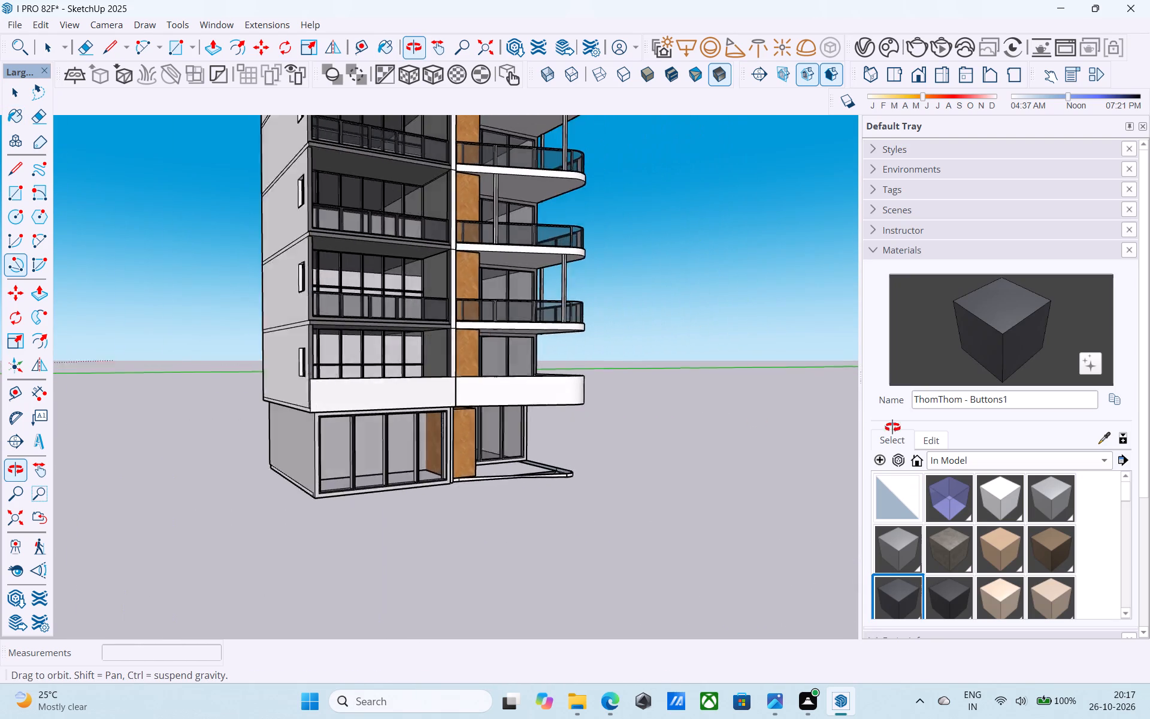
pyautogui.moveTo(892, 427); pyautogui.dragTo(808, 444, button='middle')
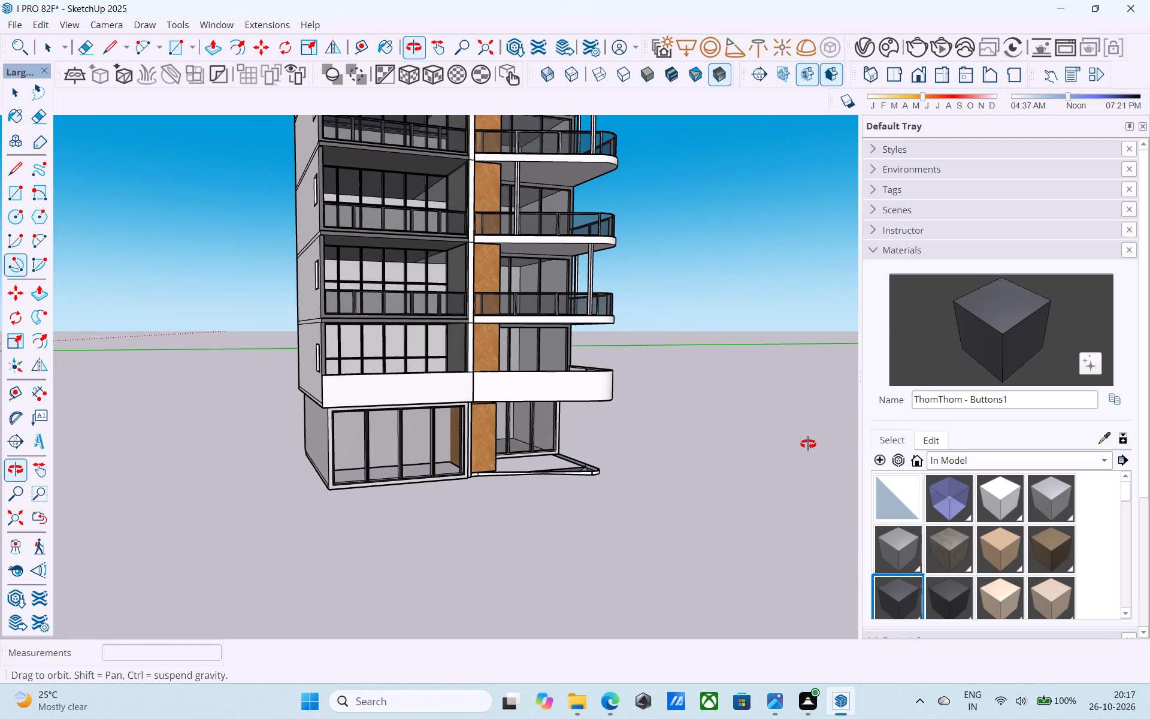
pyautogui.moveTo(808, 444); pyautogui.dragTo(413, 455, button='middle')
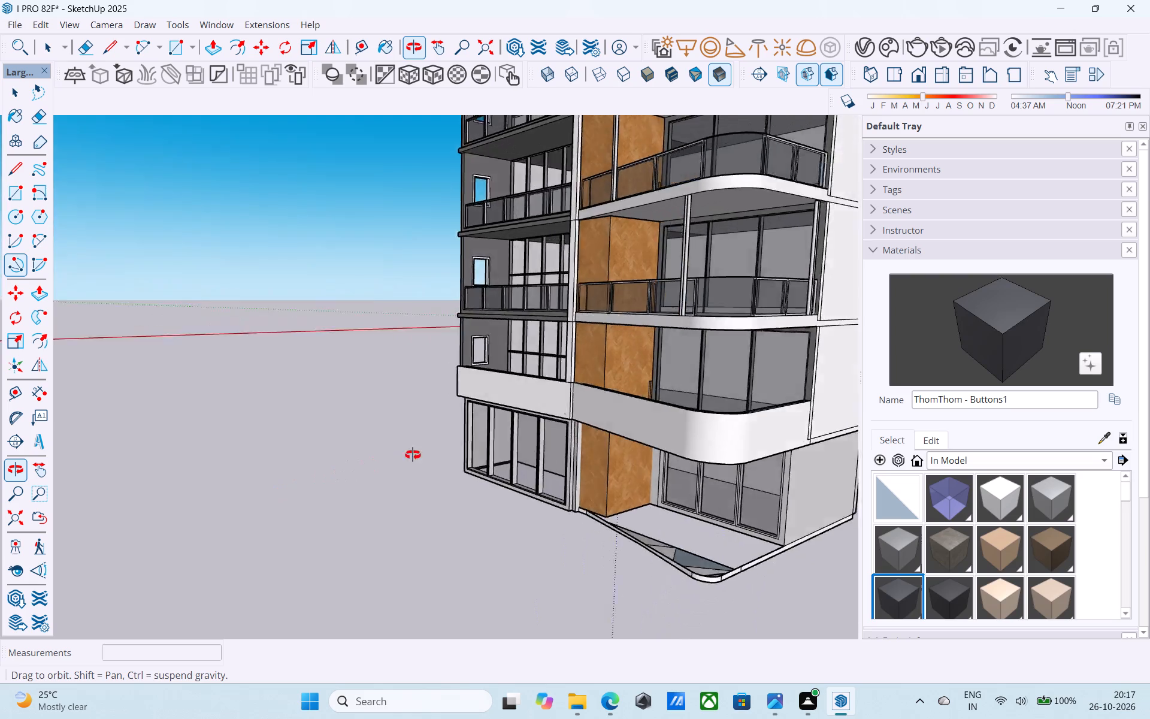
pyautogui.moveTo(413, 455); pyautogui.dragTo(845, 415, button='middle')
pyautogui.moveTo(310, 423); pyautogui.dragTo(388, 252, button='middle')
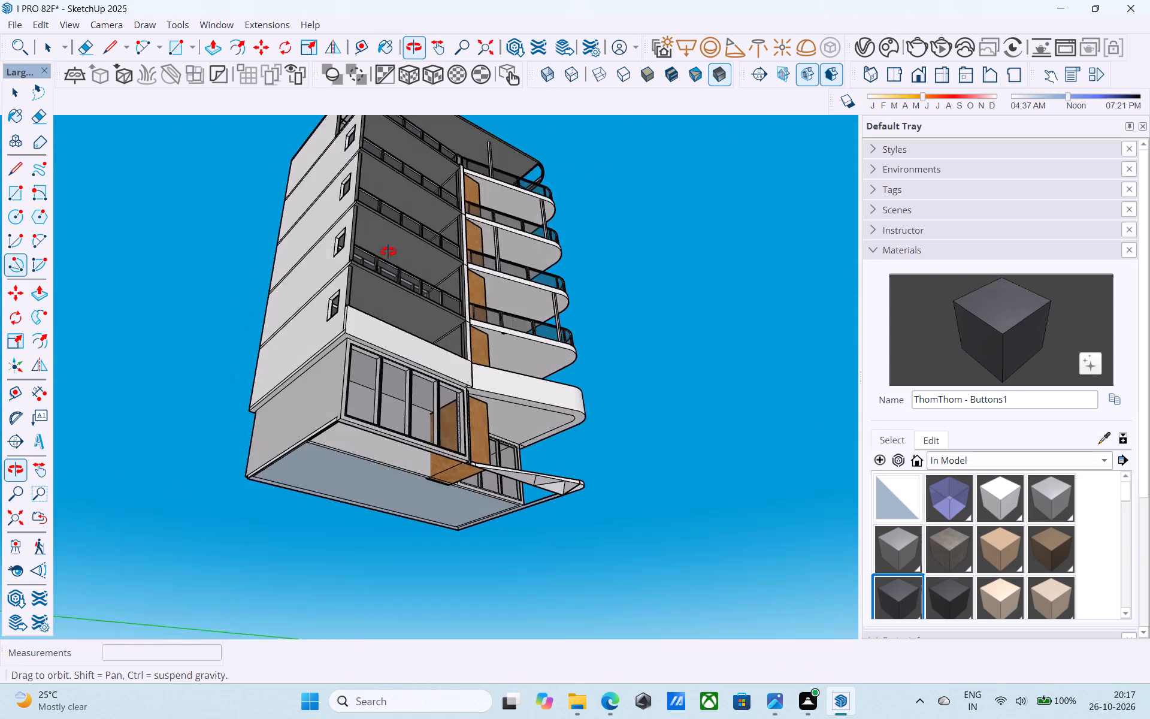
pyautogui.moveTo(388, 252); pyautogui.dragTo(175, 277, button='middle')
pyautogui.moveTo(411, 462); pyautogui.dragTo(184, 225, button='middle')
pyautogui.scroll(1, 368, 299)
pyautogui.scroll(3, 354, 412)
pyautogui.moveTo(384, 414); pyautogui.dragTo(491, 350, button='middle')
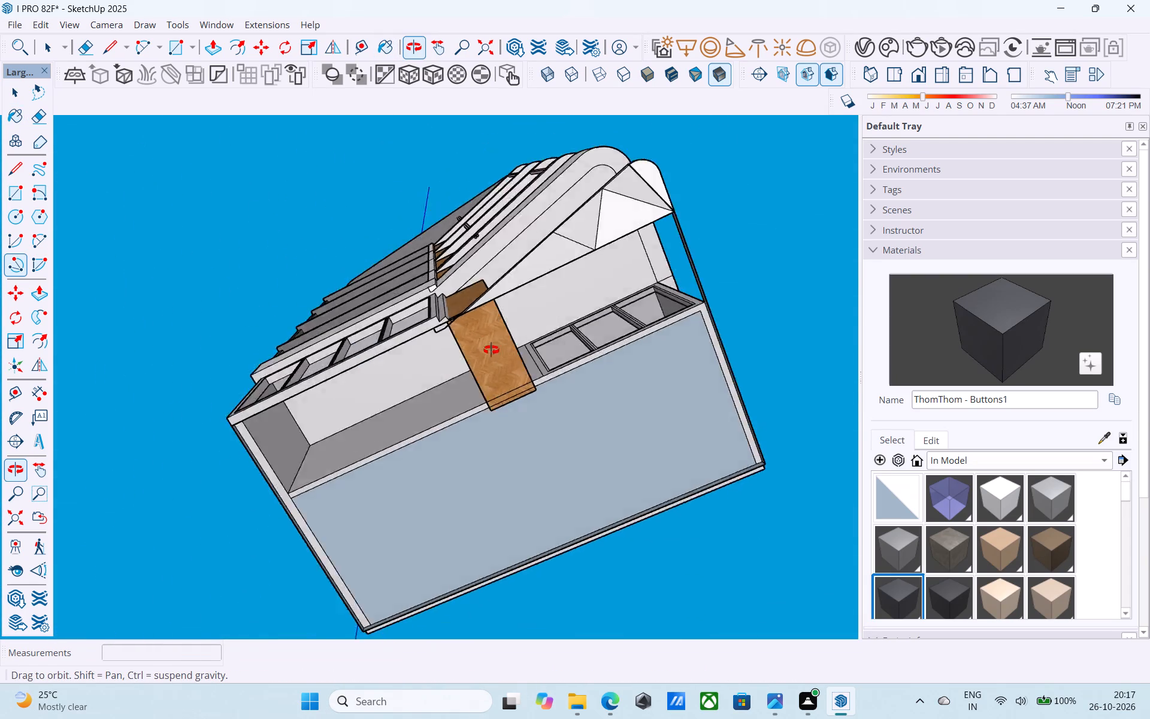
pyautogui.moveTo(491, 350); pyautogui.dragTo(747, 224, button='middle')
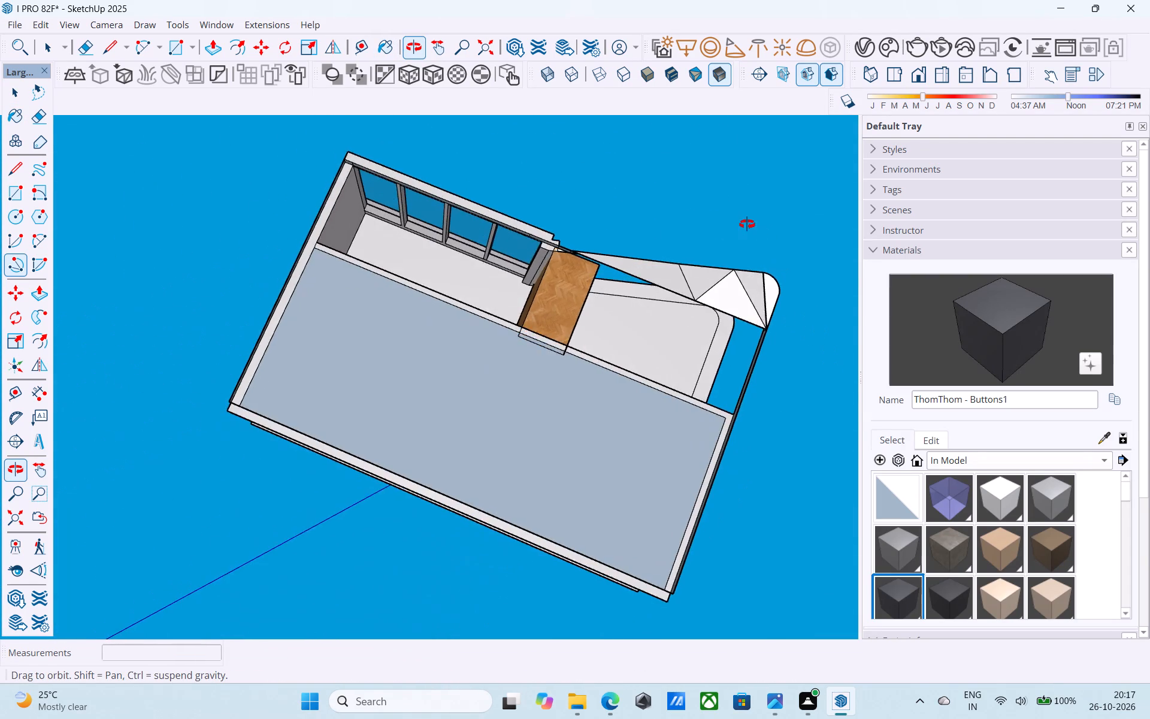
pyautogui.moveTo(747, 224); pyautogui.dragTo(862, 462, button='middle')
pyautogui.scroll(1, 860, 465)
pyautogui.scroll(-4, 559, 452)
pyautogui.moveTo(563, 451); pyautogui.dragTo(906, 505, button='middle')
# Extend the inner face of the front opening's bottom strip 8' inward to meet the floor slab's edge.
pyautogui.scroll(3, 600, 594)
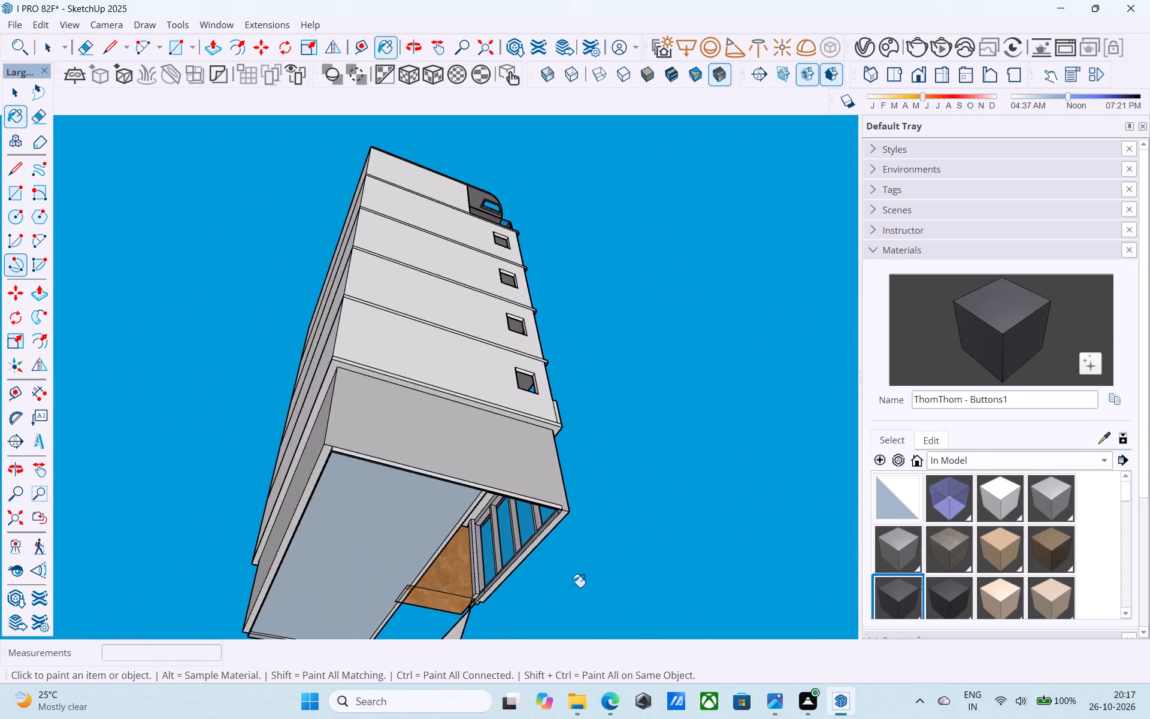
pyautogui.scroll(3, 571, 587)
pyautogui.moveTo(501, 569); pyautogui.dragTo(567, 614, button='middle')
pyautogui.scroll(5, 570, 611)
pyautogui.press('space')
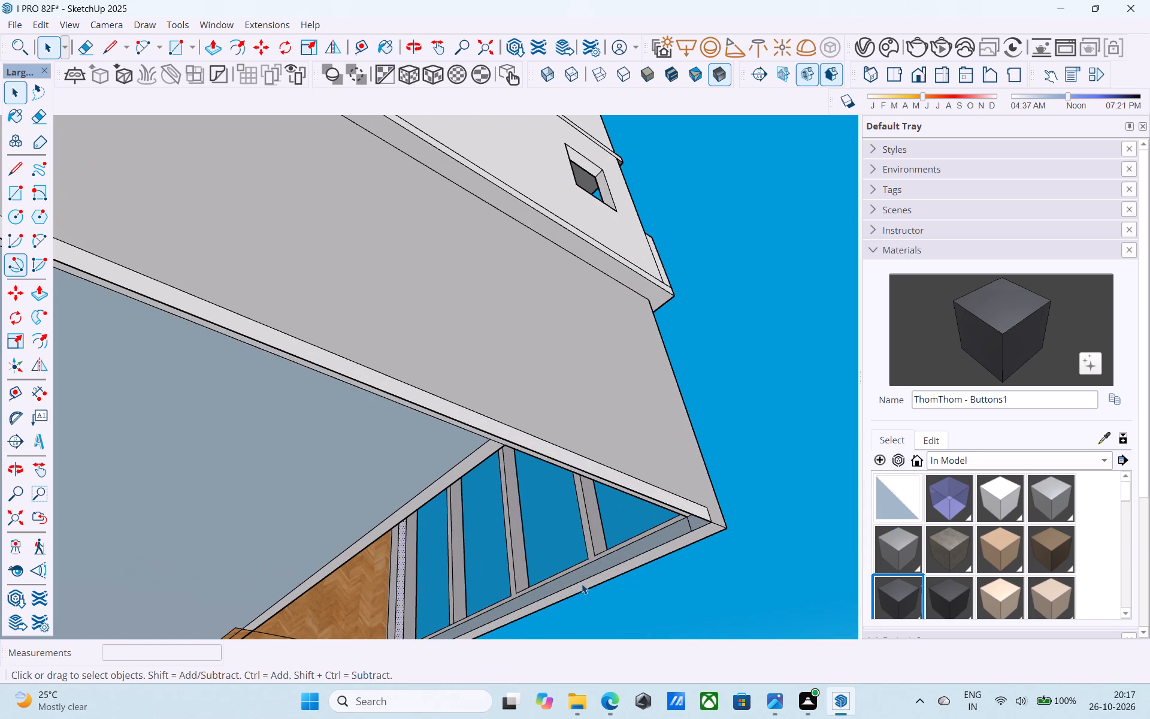
pyautogui.click(583, 576)
pyautogui.press('p')
pyautogui.click(583, 576)
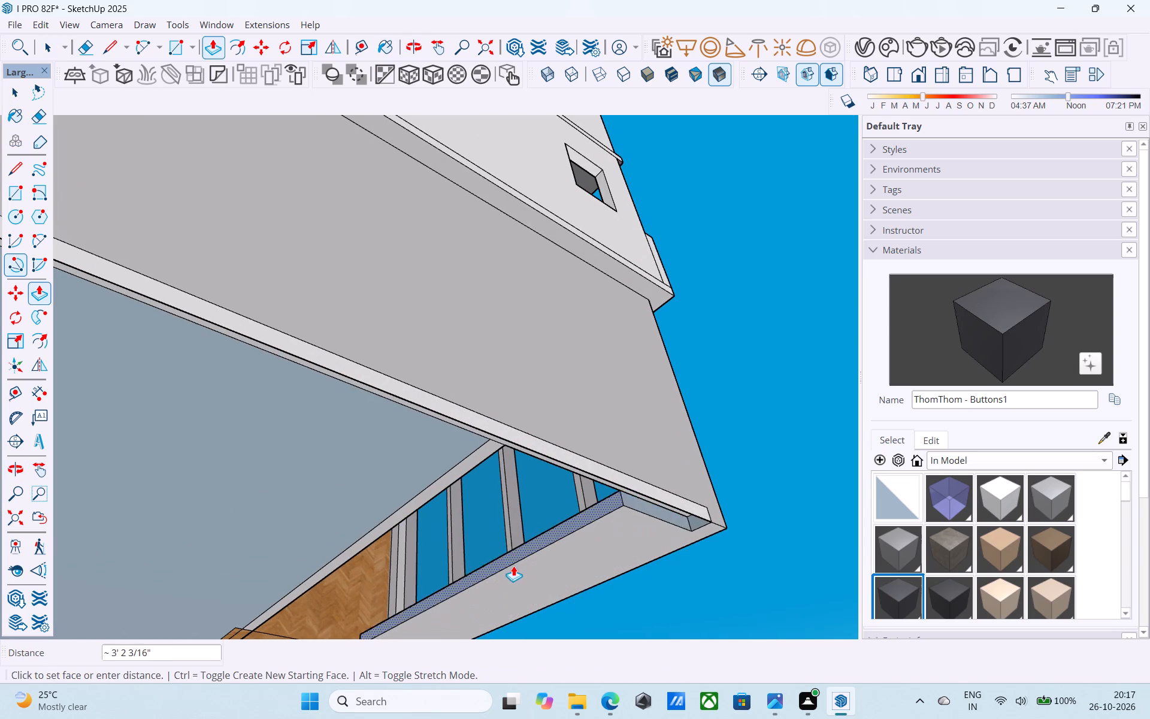
pyautogui.scroll(-4, 513, 566)
pyautogui.click(444, 516)
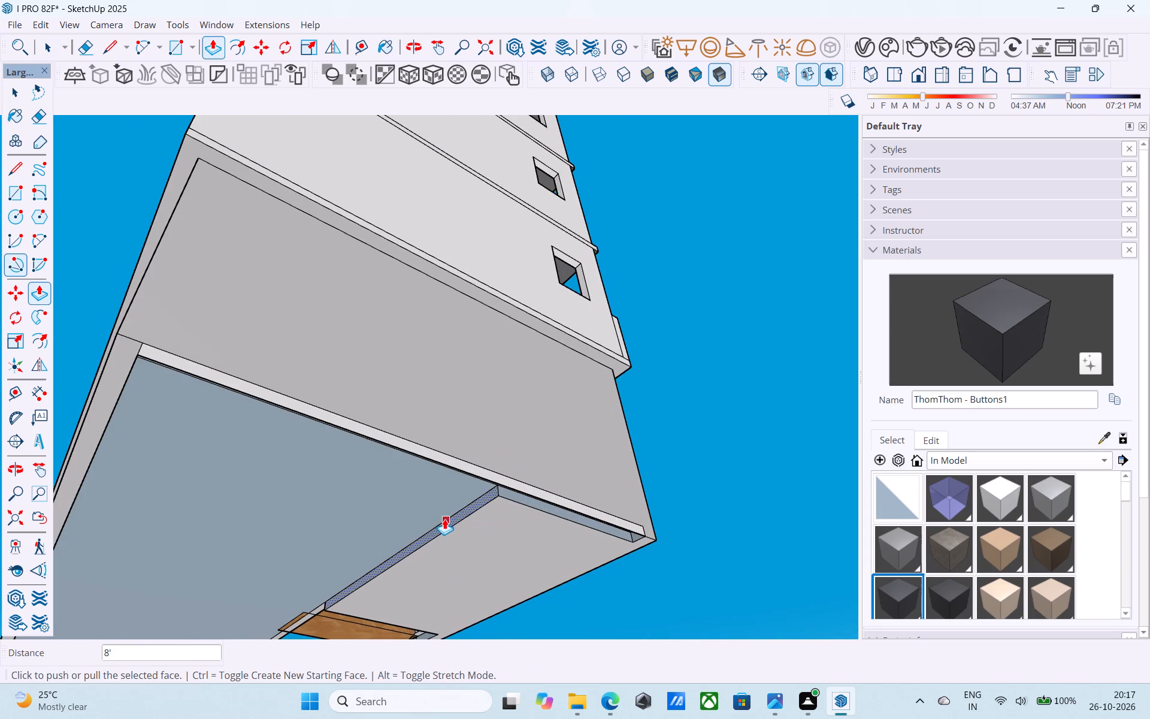
# Reverse the blue underside face of the ground-level floor slab.
pyautogui.scroll(-5, 446, 520)
pyautogui.moveTo(446, 522); pyautogui.dragTo(495, 475, button='middle')
pyautogui.press('space')
pyautogui.scroll(4, 380, 393)
pyautogui.click(380, 392)
pyautogui.rightClick(380, 392)
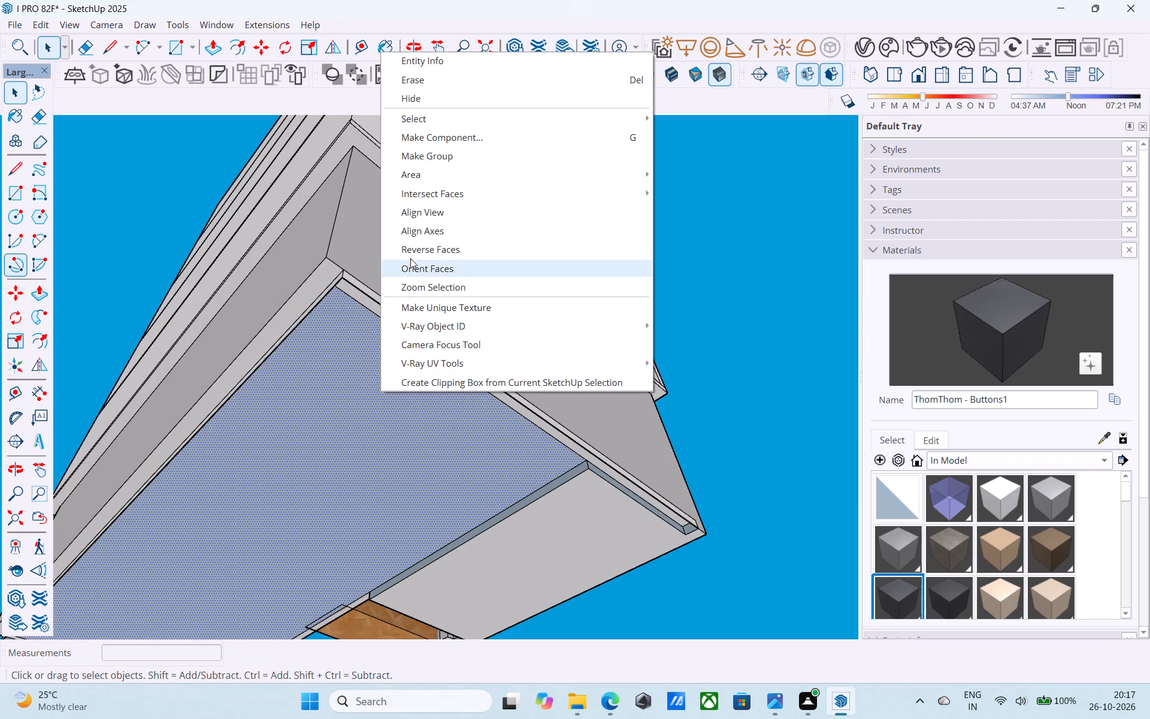
pyautogui.click(411, 256)
# Extrude the floor slab's underside down level with the underside of the extended front strip.
pyautogui.moveTo(396, 315); pyautogui.dragTo(443, 406, button='middle')
pyautogui.scroll(2, 509, 483)
pyautogui.press('p')
pyautogui.click(511, 507)
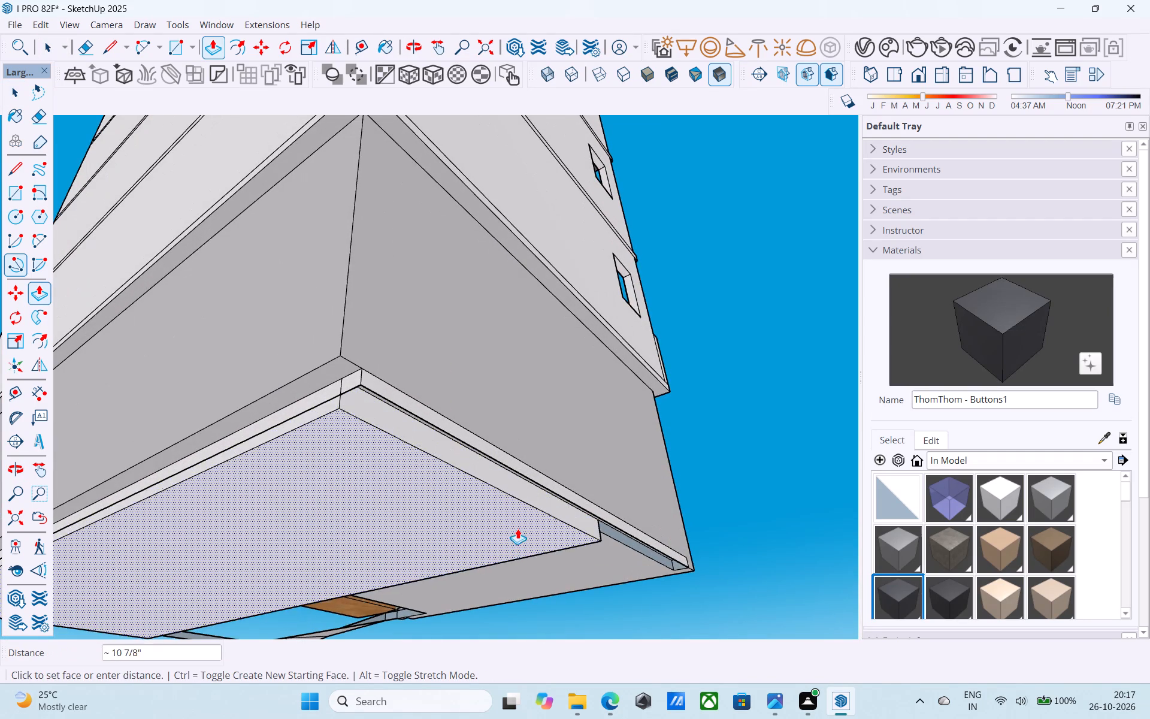
pyautogui.click(641, 555)
# Erase the edge dividing the floor slab's underside from the front strip.
pyautogui.press('space')
pyautogui.scroll(1, 641, 555)
pyautogui.moveTo(641, 555); pyautogui.dragTo(455, 443, button='middle')
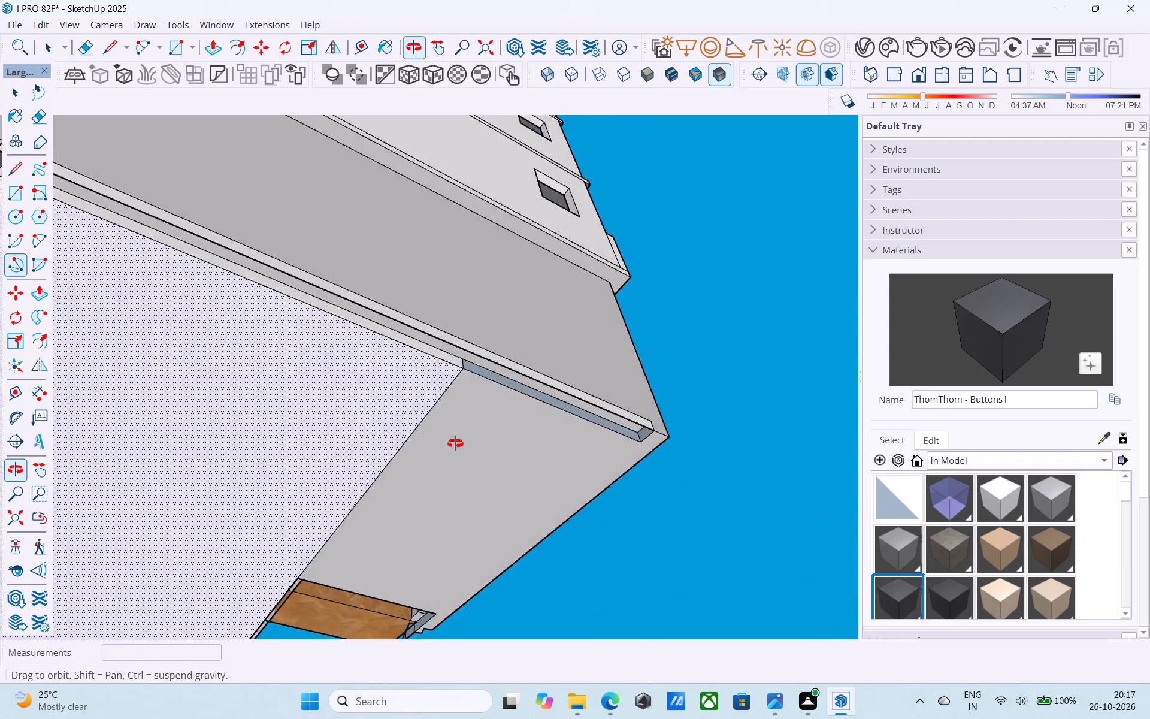
pyautogui.moveTo(455, 443); pyautogui.dragTo(401, 436, button='middle')
pyautogui.press('e')
pyautogui.moveTo(384, 437); pyautogui.dragTo(261, 438)
pyautogui.press('space')
# Reverse the blue face on the front part of the slab's side, in the groove along the side wall.
pyautogui.scroll(-4, 282, 440)
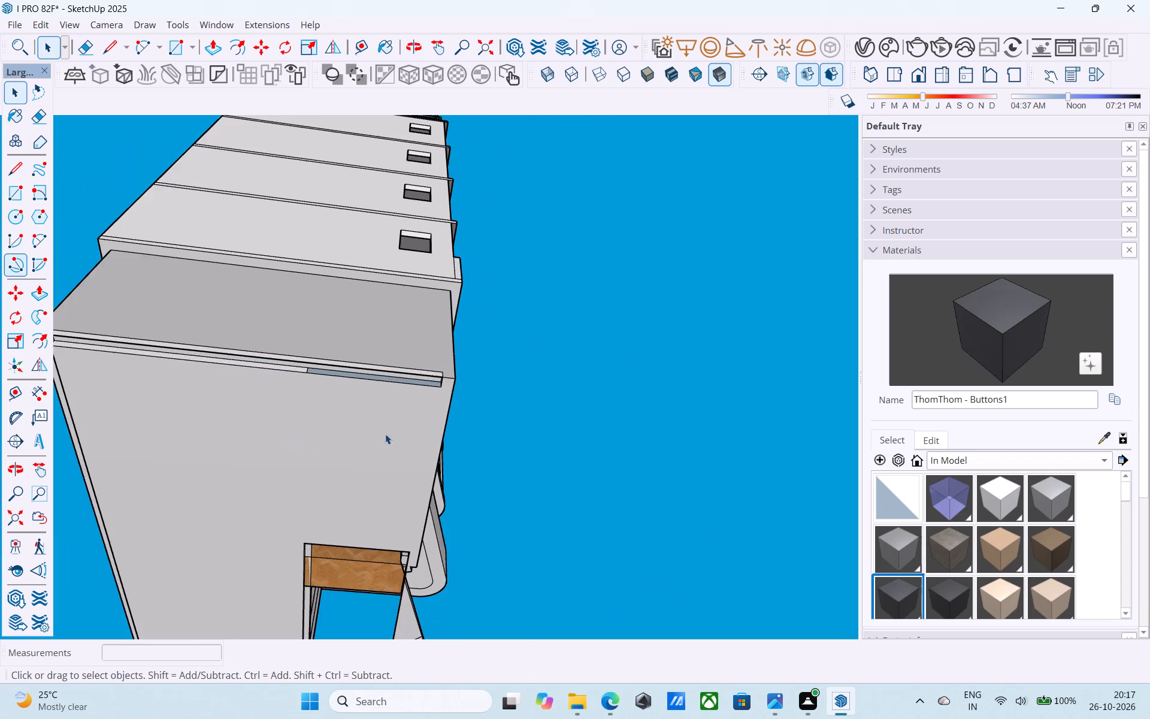
pyautogui.scroll(-5, 385, 434)
pyautogui.moveTo(445, 421); pyautogui.dragTo(425, 458, button='middle')
pyautogui.scroll(8, 376, 443)
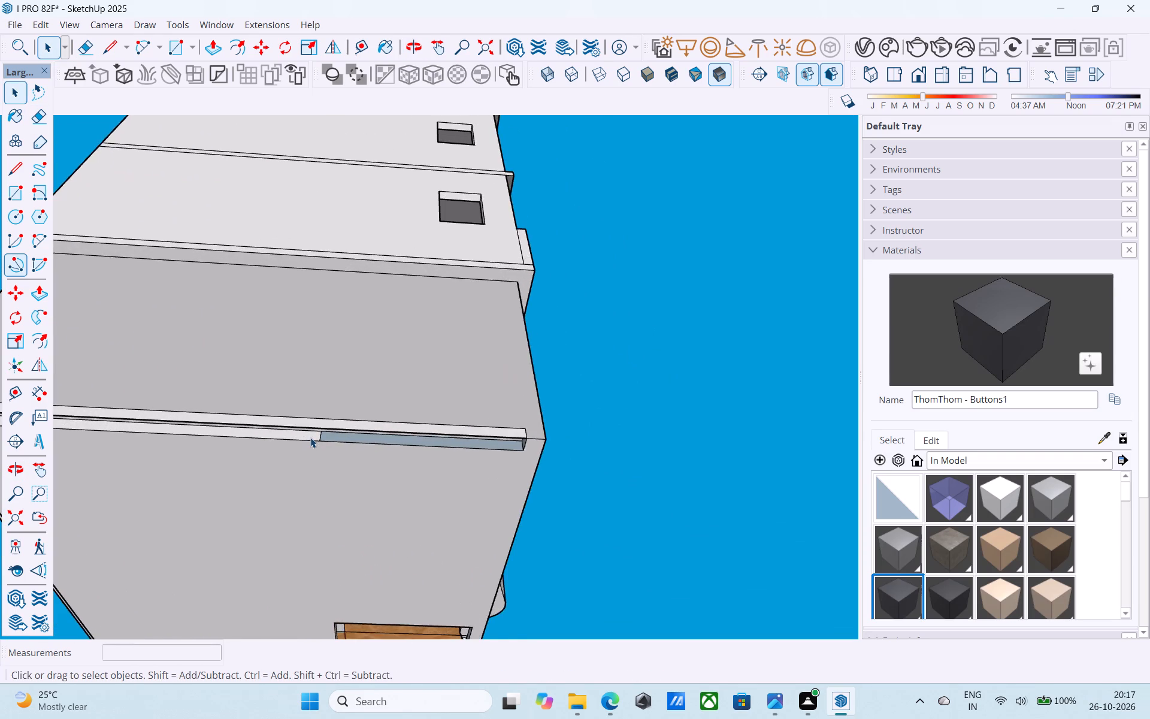
pyautogui.scroll(2, 310, 437)
pyautogui.click(356, 436)
pyautogui.scroll(5, 356, 436)
pyautogui.rightClick(356, 436)
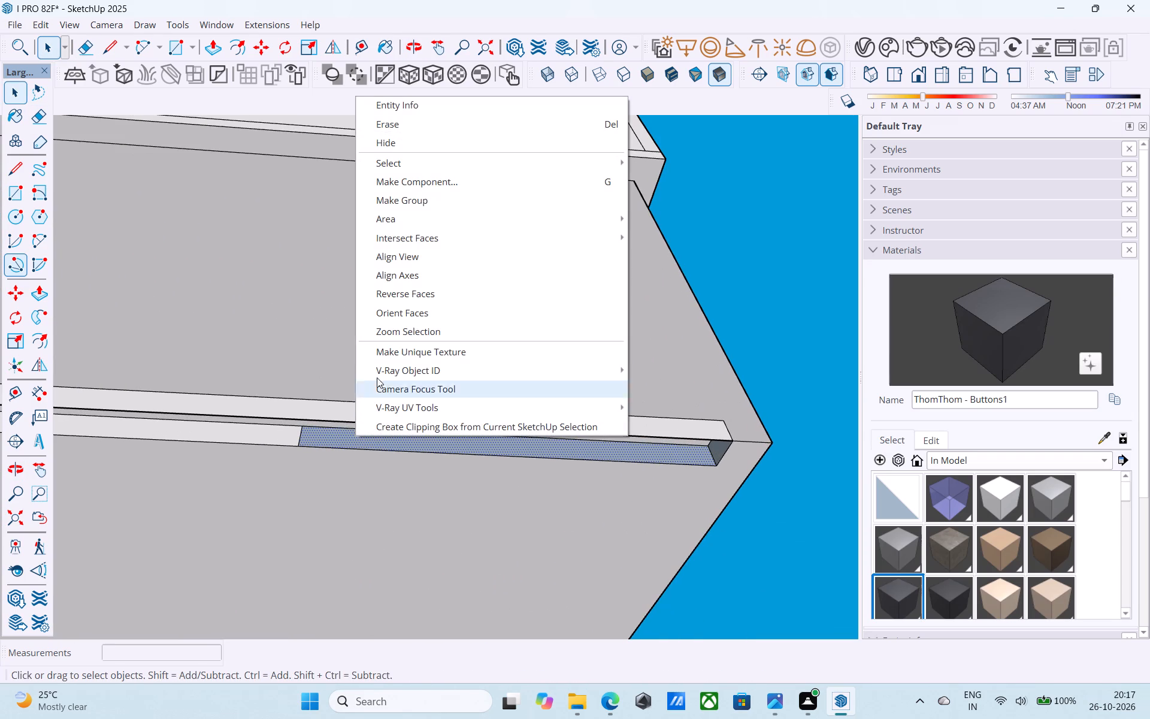
pyautogui.click(392, 300)
# Erase the short edge dividing the slab's side face along the groove.
pyautogui.moveTo(298, 437); pyautogui.dragTo(297, 460, button='middle')
pyautogui.press('e')
pyautogui.scroll(4, 298, 464)
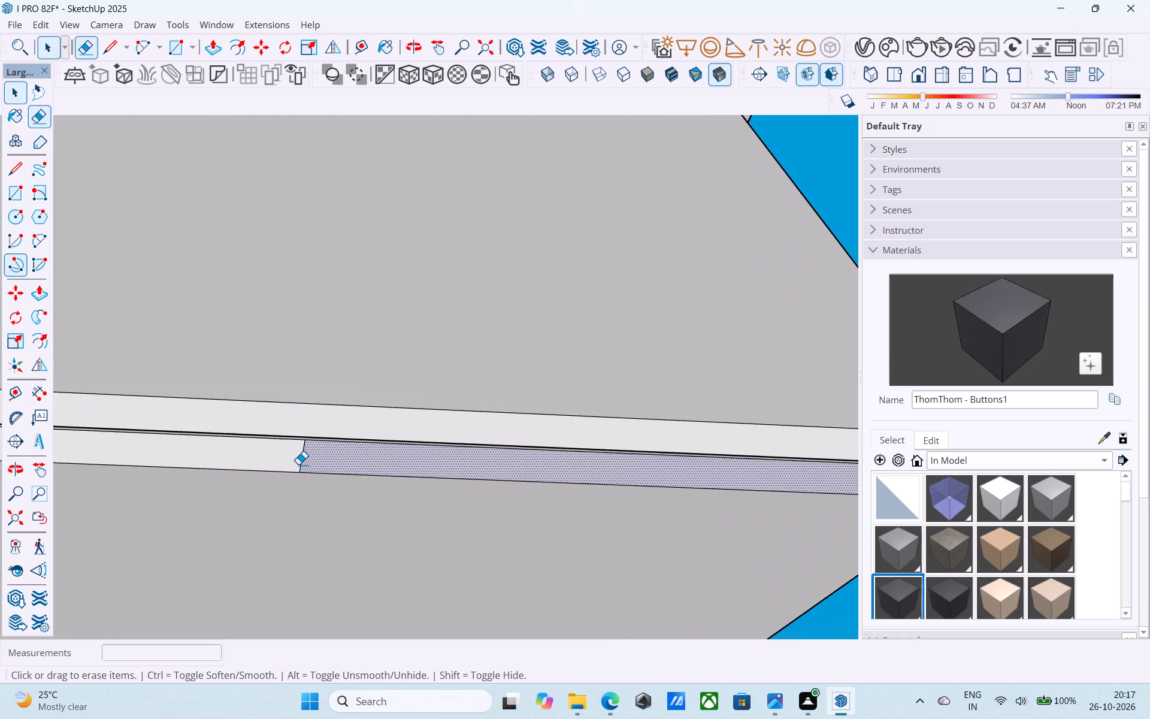
pyautogui.click(298, 464)
# Push the small end face of the groove beside the side wall 22' 6" toward the rear corner to fill the gap.
pyautogui.scroll(-8, 301, 466)
pyautogui.moveTo(477, 497); pyautogui.dragTo(757, 511, button='middle')
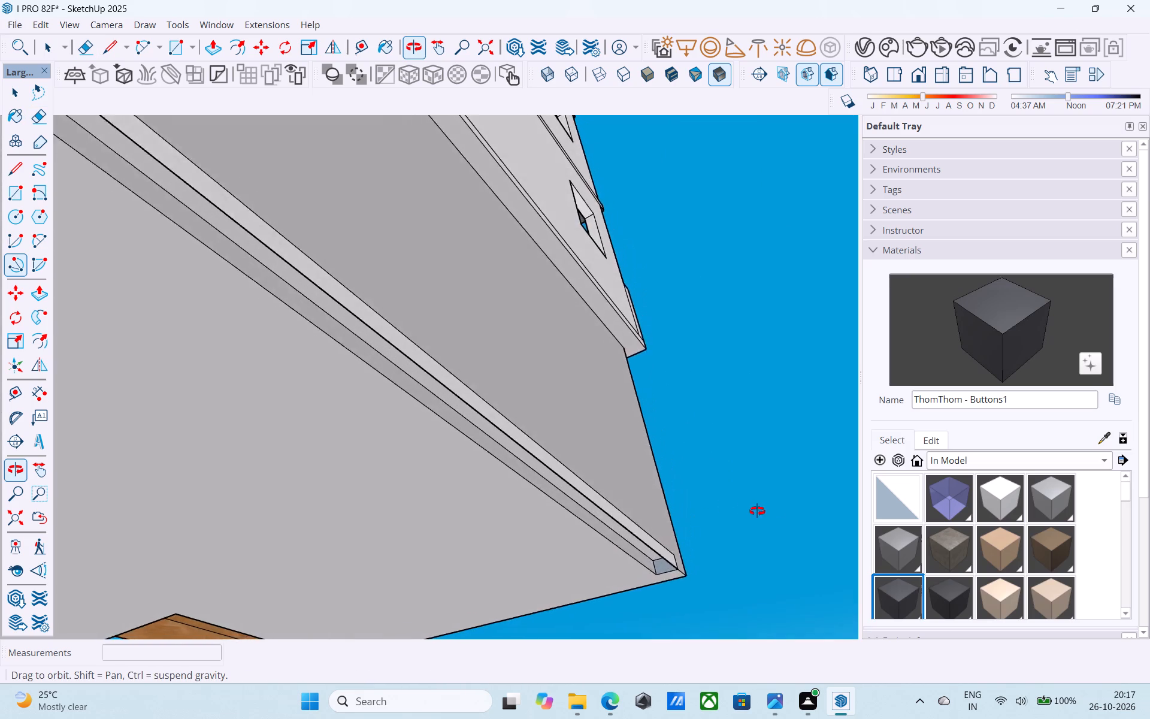
pyautogui.moveTo(757, 511); pyautogui.dragTo(833, 509, button='middle')
pyautogui.press('space')
pyautogui.press('p')
pyautogui.click(631, 585)
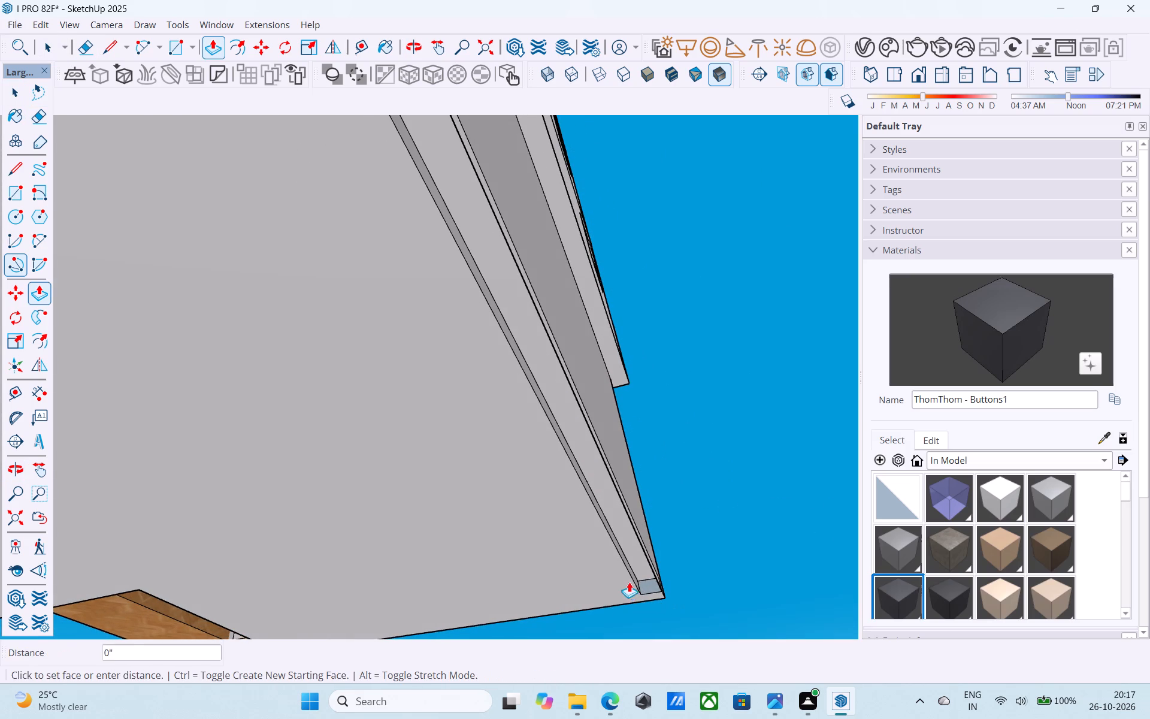
pyautogui.press('space')
pyautogui.scroll(2, 664, 591)
pyautogui.click(652, 585)
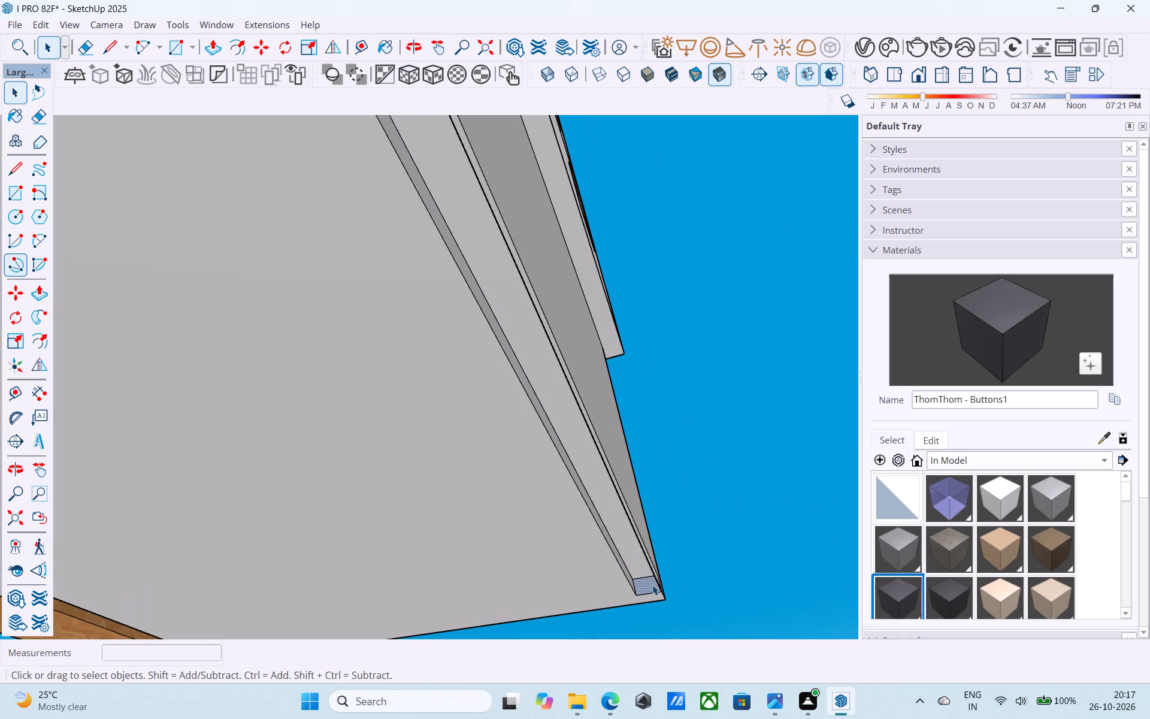
pyautogui.press('p')
pyautogui.scroll(1, 652, 585)
pyautogui.click(652, 585)
pyautogui.scroll(-4, 597, 544)
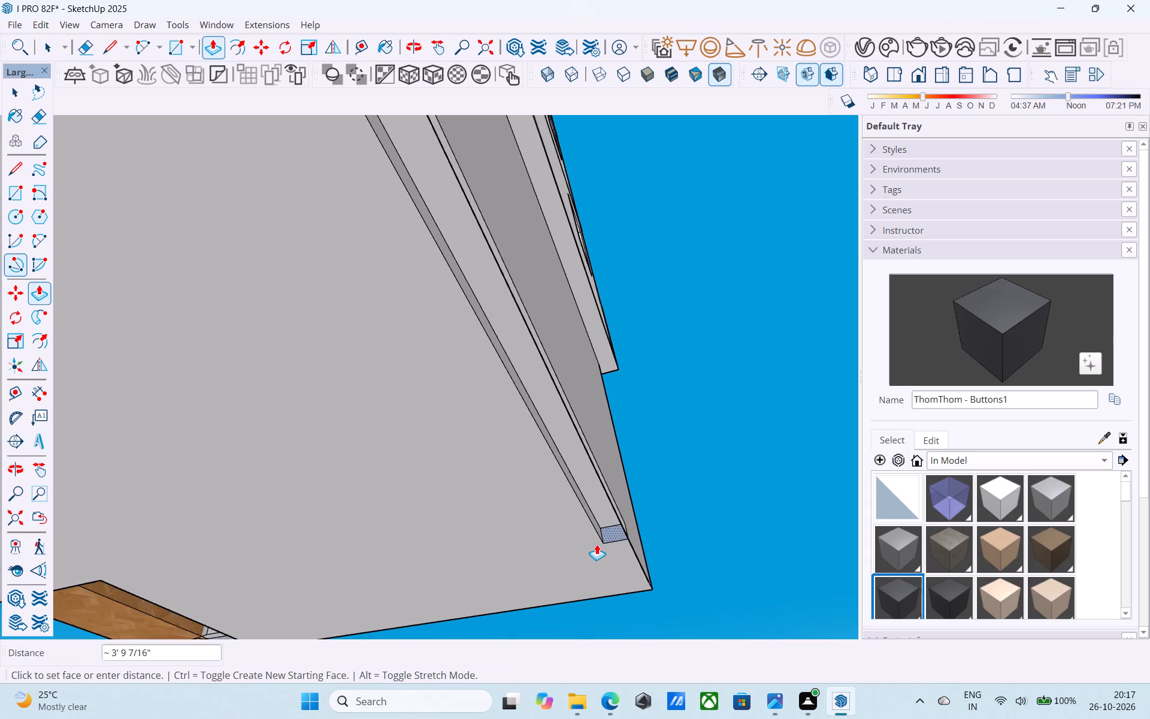
pyautogui.scroll(-5, 597, 544)
pyautogui.click(462, 302)
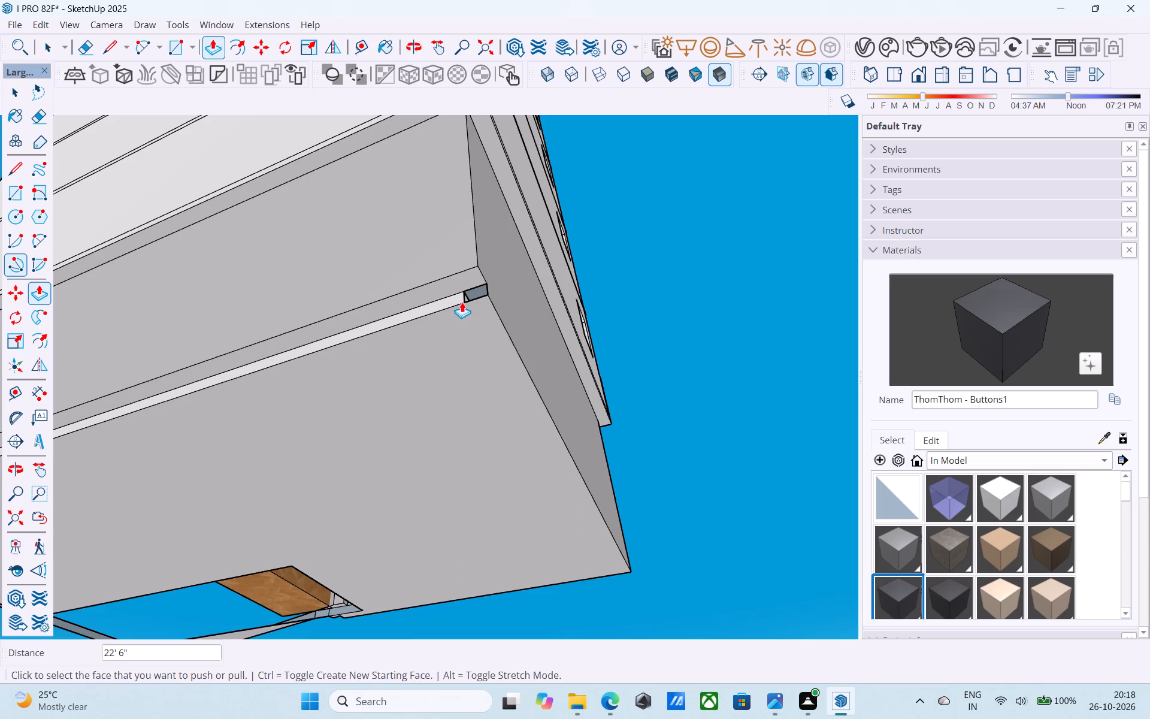
# Draw a 9" by 6" rectangle over the open end of the slab's rear edge strip to close the gap.
pyautogui.moveTo(462, 306); pyautogui.dragTo(473, 372, button='middle')
pyautogui.press('r')
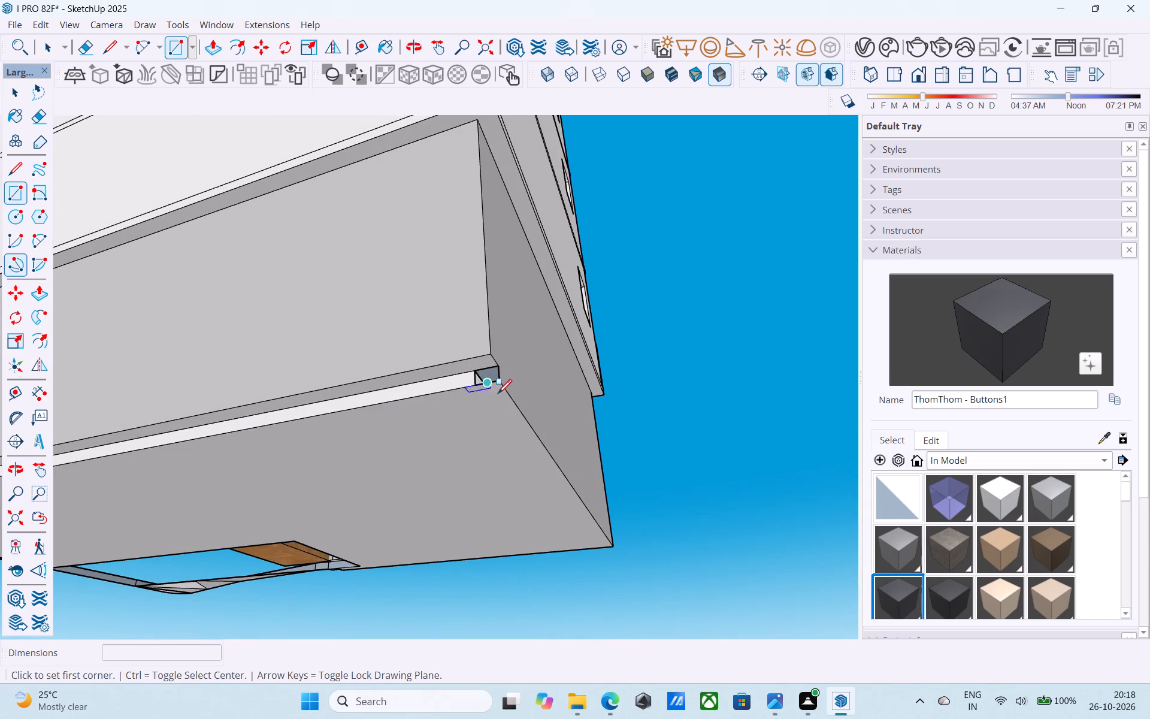
pyautogui.scroll(9, 505, 406)
pyautogui.click(449, 357)
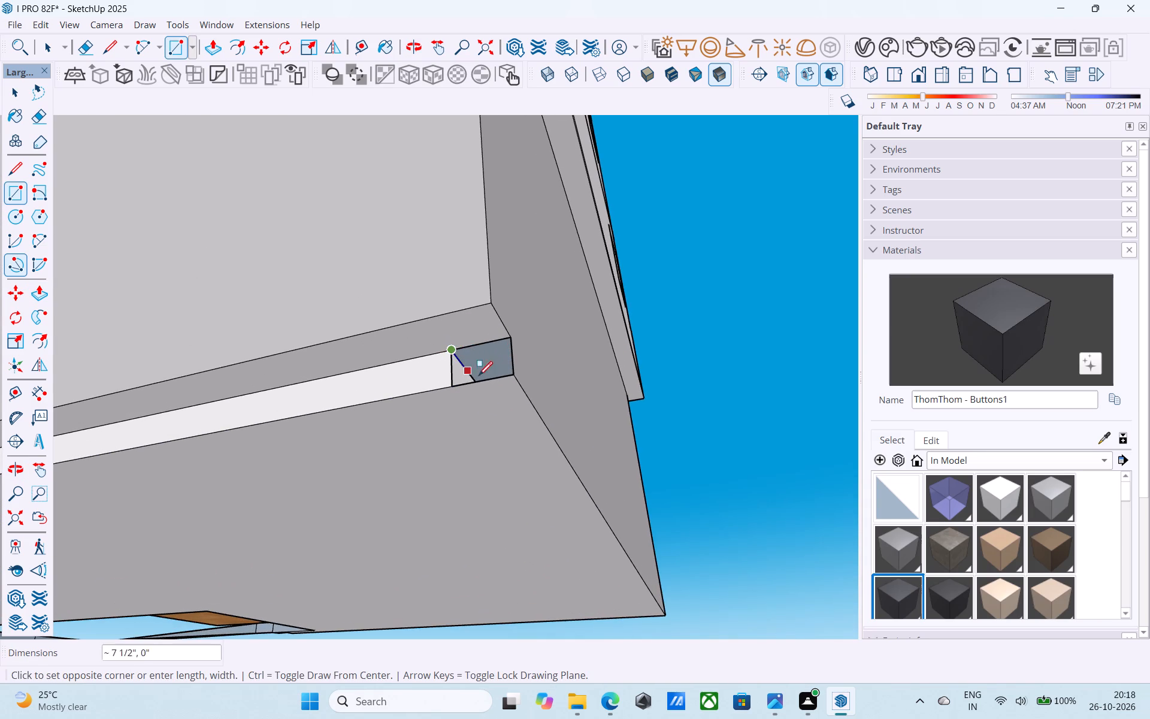
pyautogui.click(512, 378)
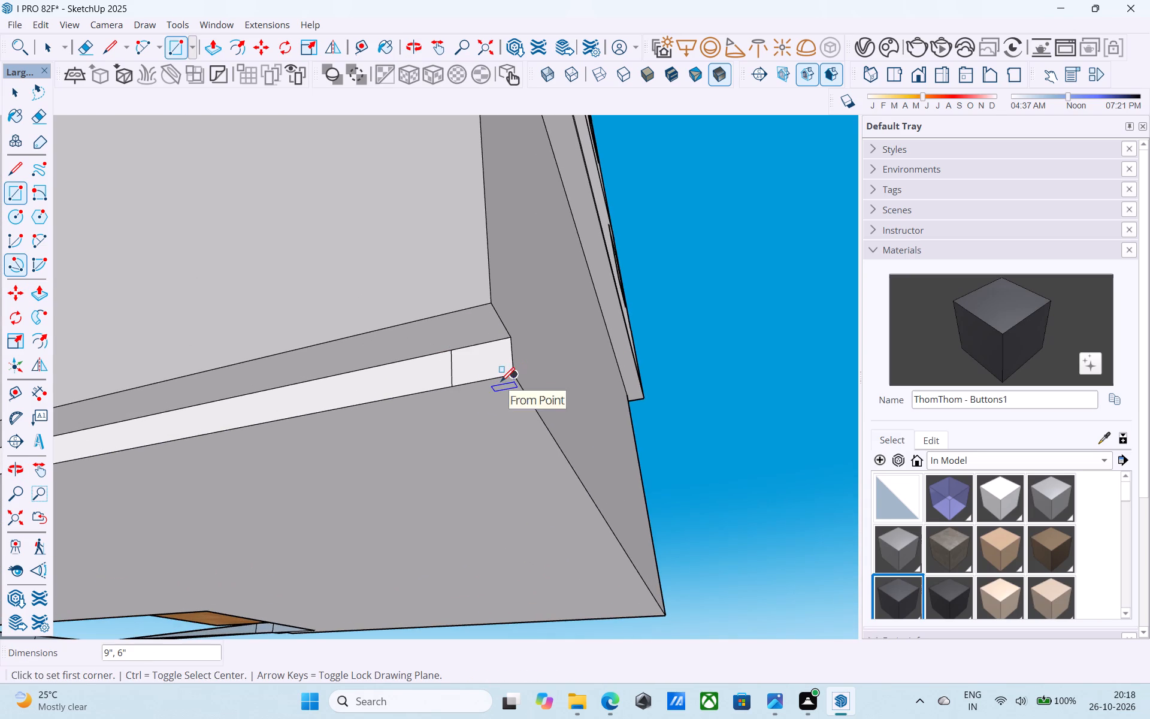
# Erase the short edge dividing the new patch from the slab's rear edge strip, and save the model.
pyautogui.press('e')
pyautogui.moveTo(453, 375); pyautogui.dragTo(445, 376)
pyautogui.press('space')
pyautogui.hotkey('ctrl', 's')
pyautogui.press('space')
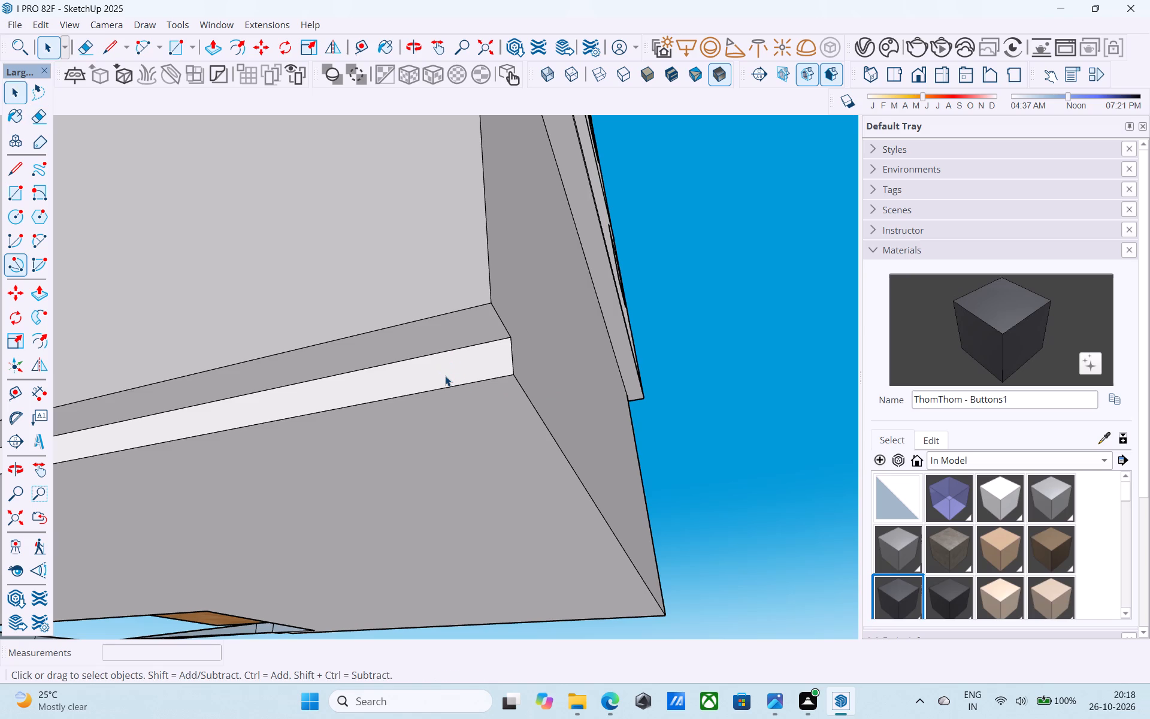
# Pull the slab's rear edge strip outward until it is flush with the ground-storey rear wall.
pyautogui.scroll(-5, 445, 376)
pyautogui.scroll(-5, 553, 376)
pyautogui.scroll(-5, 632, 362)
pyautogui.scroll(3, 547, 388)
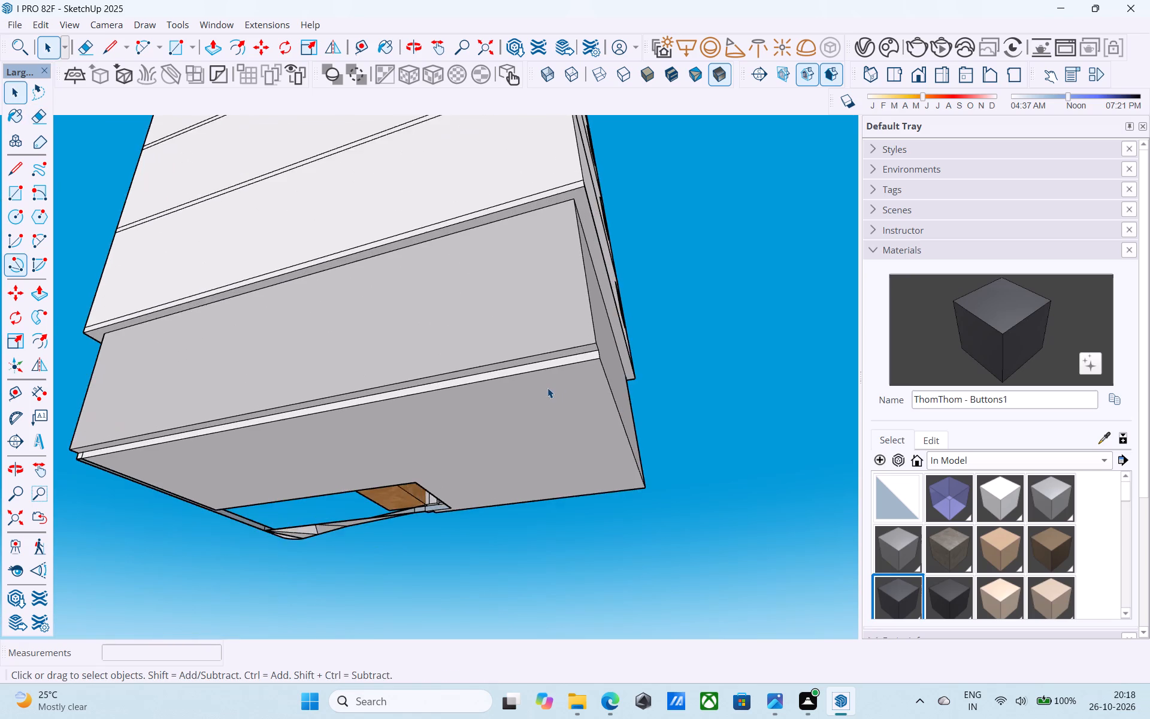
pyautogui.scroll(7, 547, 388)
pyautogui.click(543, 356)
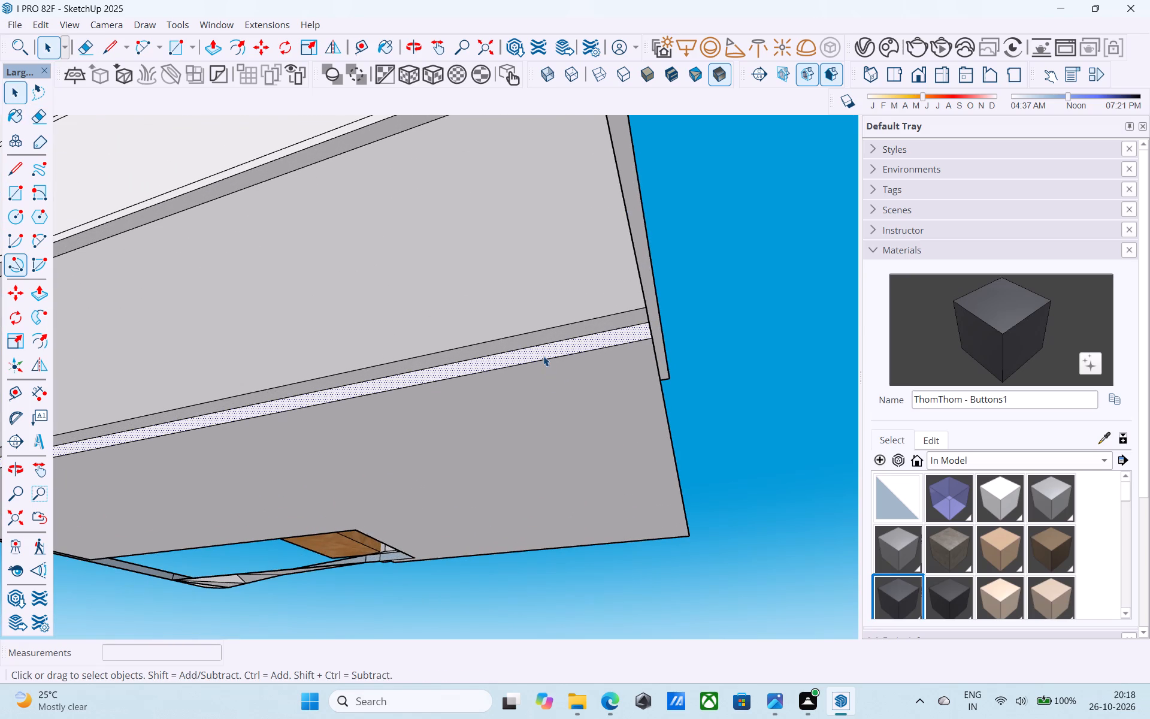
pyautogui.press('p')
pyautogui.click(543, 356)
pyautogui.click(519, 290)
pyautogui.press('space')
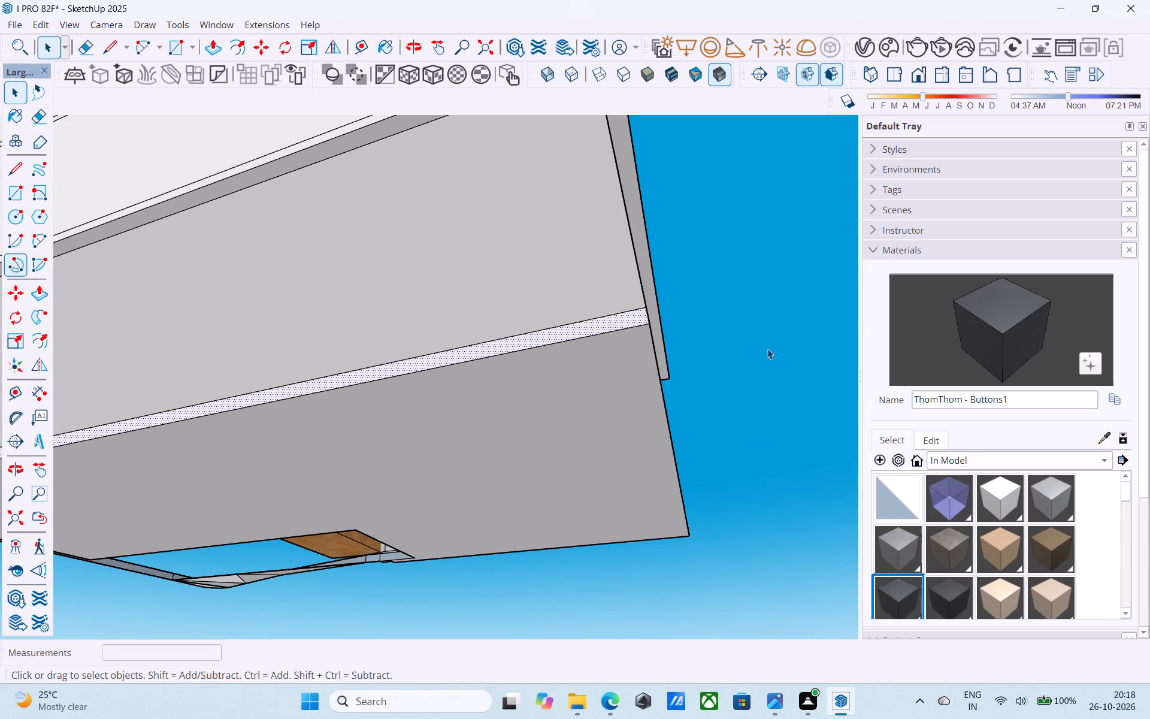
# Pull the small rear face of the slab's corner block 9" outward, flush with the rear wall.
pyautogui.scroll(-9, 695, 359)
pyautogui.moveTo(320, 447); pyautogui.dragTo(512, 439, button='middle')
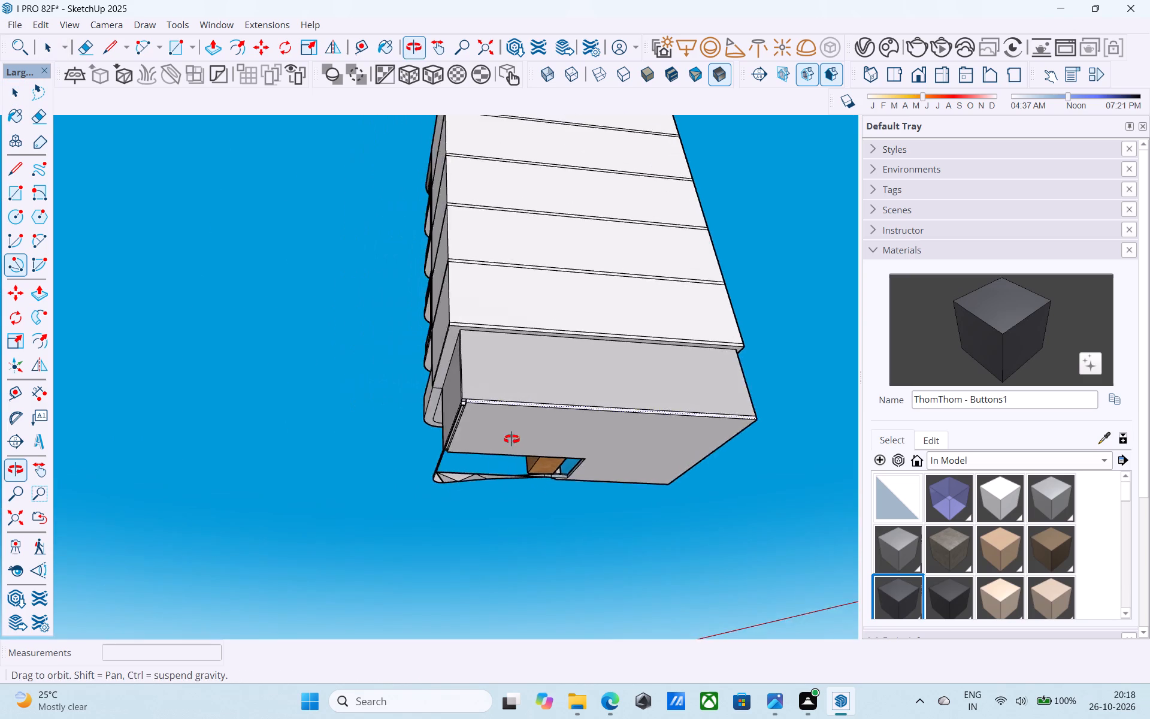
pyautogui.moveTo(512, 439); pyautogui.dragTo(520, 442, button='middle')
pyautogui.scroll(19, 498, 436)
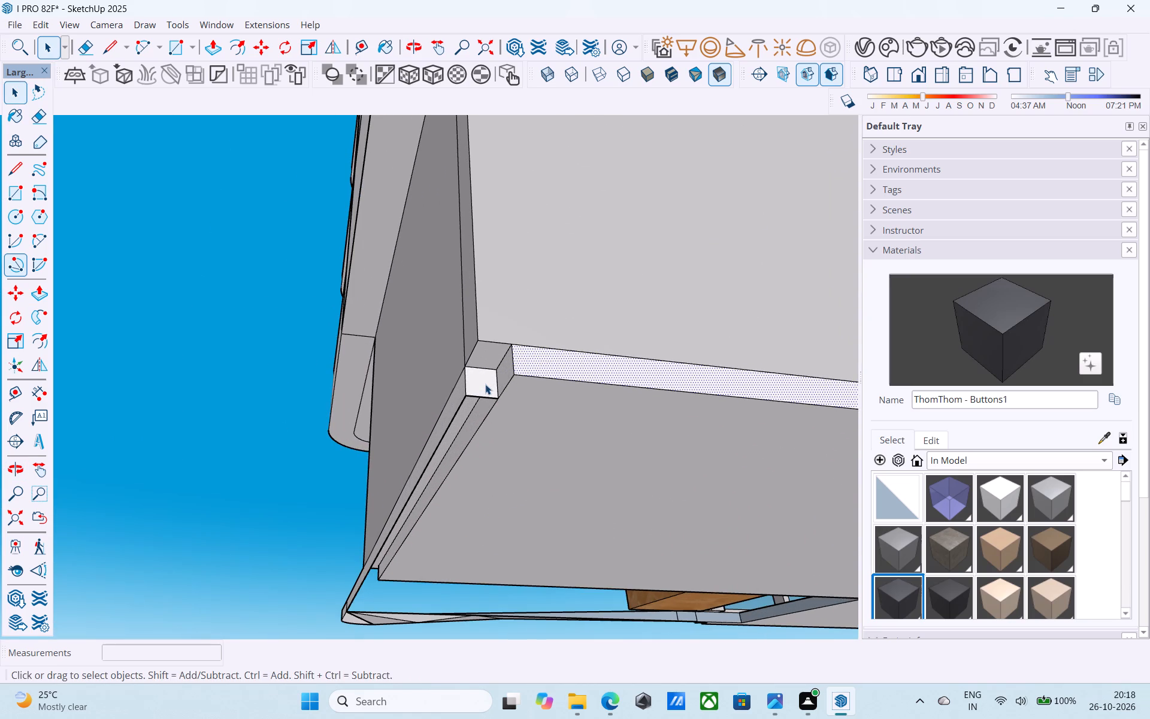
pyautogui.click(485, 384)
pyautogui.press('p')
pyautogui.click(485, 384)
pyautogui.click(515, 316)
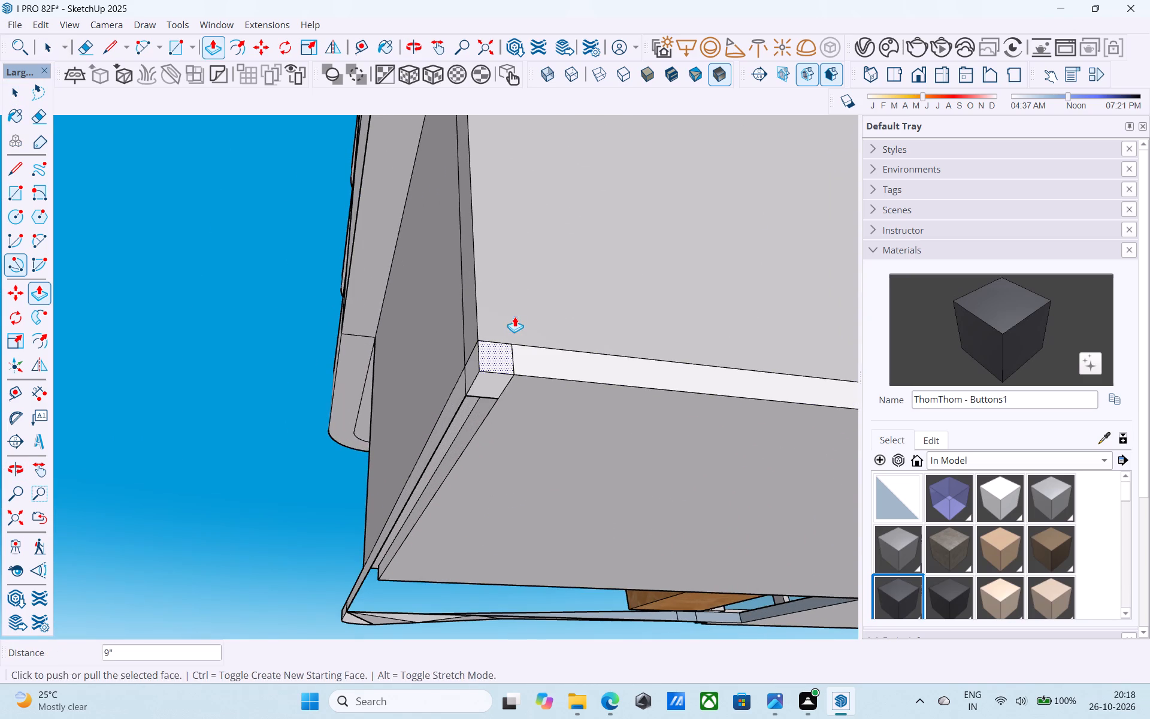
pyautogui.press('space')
# Examine the ground storey and its floor slab from the side and the front.
pyautogui.moveTo(509, 337); pyautogui.dragTo(559, 289, button='middle')
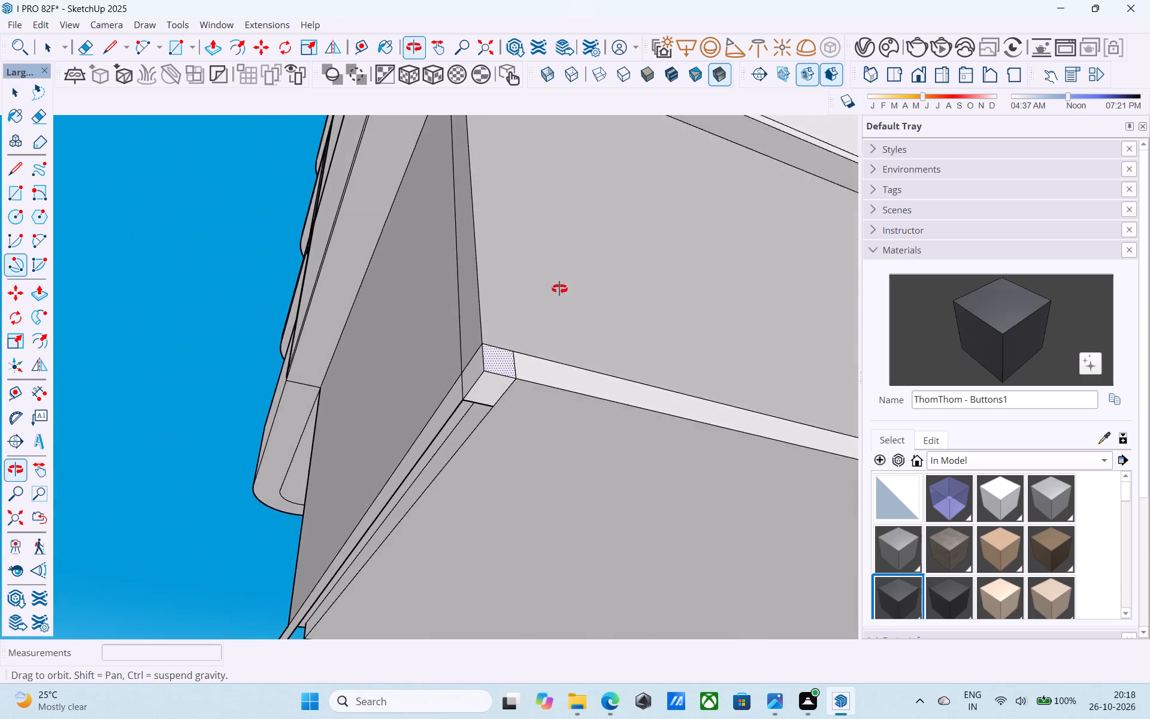
pyautogui.moveTo(559, 289); pyautogui.dragTo(555, 289, button='middle')
pyautogui.scroll(-5, 557, 295)
pyautogui.moveTo(513, 407); pyautogui.dragTo(446, 417, button='middle')
pyautogui.scroll(-4, 447, 415)
pyautogui.moveTo(447, 416); pyautogui.dragTo(1014, 629, button='middle')
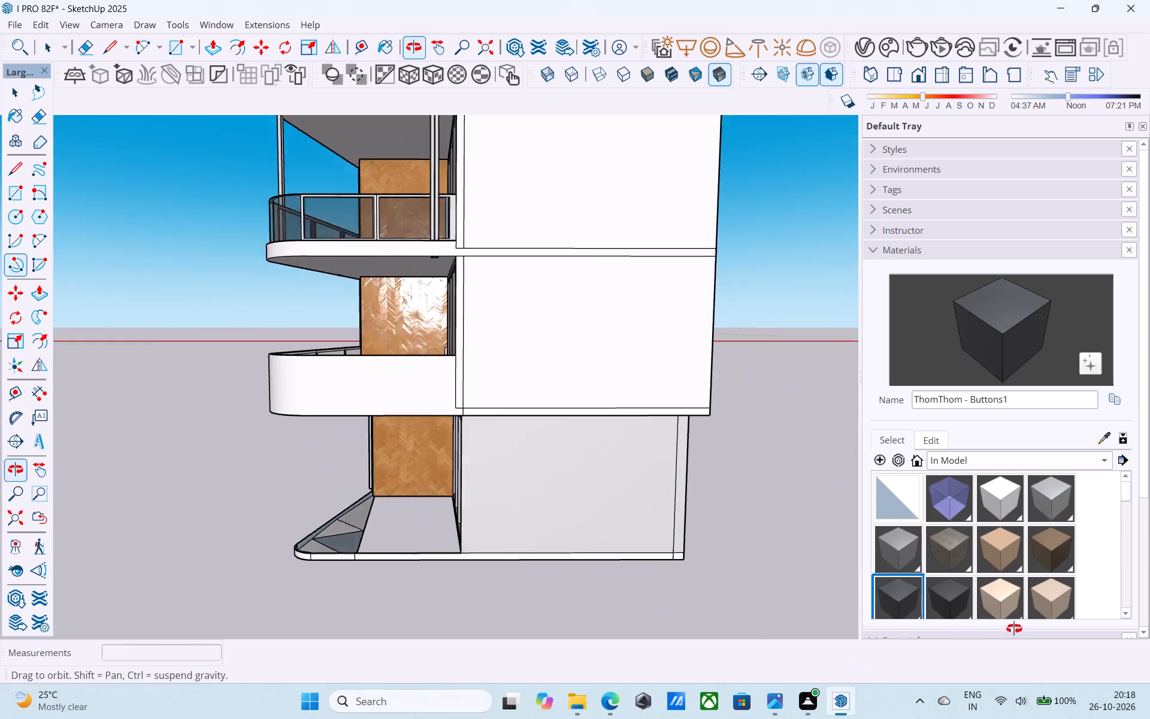
pyautogui.moveTo(1014, 629); pyautogui.dragTo(1079, 622, button='middle')
pyautogui.moveTo(420, 584); pyautogui.dragTo(620, 649, button='middle')
pyautogui.moveTo(492, 612); pyautogui.dragTo(469, 543, button='middle')
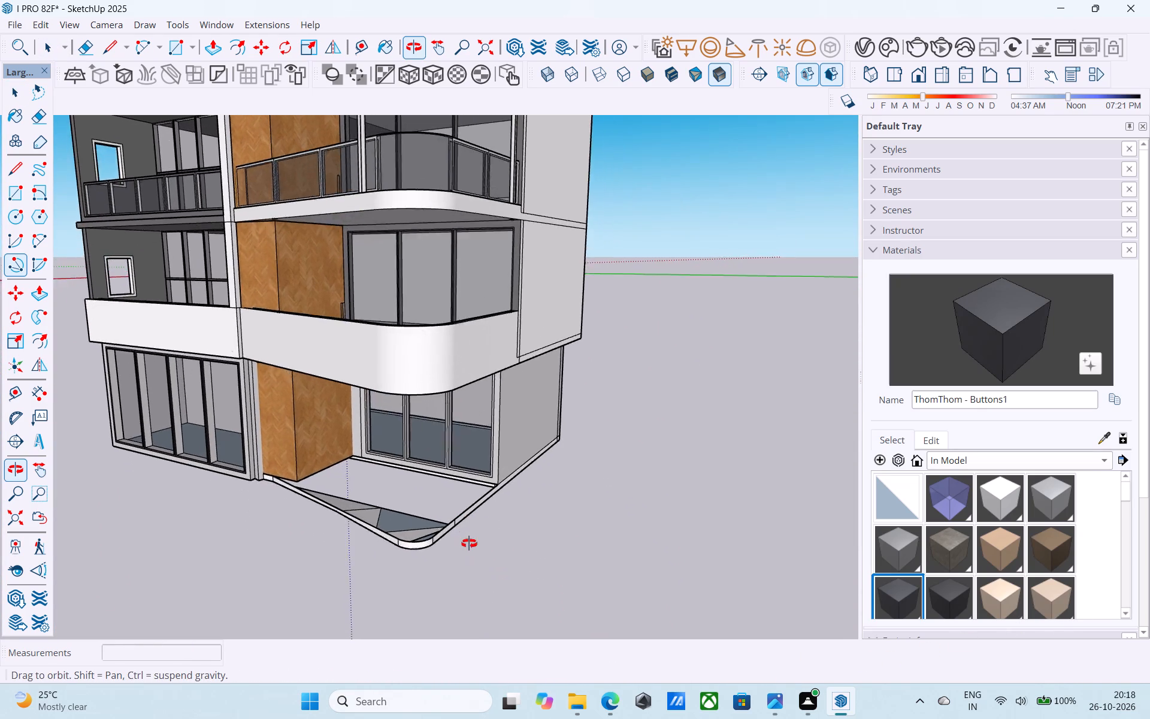
pyautogui.moveTo(469, 543); pyautogui.dragTo(386, 271, button='middle')
pyautogui.moveTo(367, 522); pyautogui.dragTo(524, 681, button='middle')
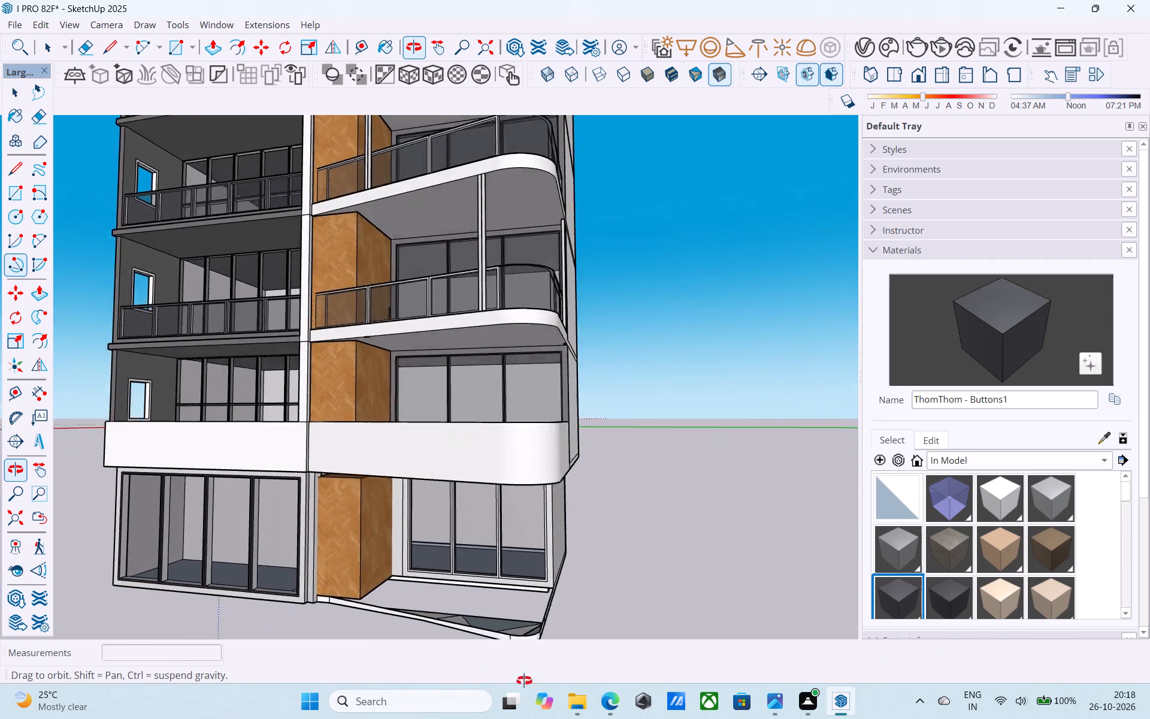
pyautogui.moveTo(524, 681); pyautogui.dragTo(462, 422, button='middle')
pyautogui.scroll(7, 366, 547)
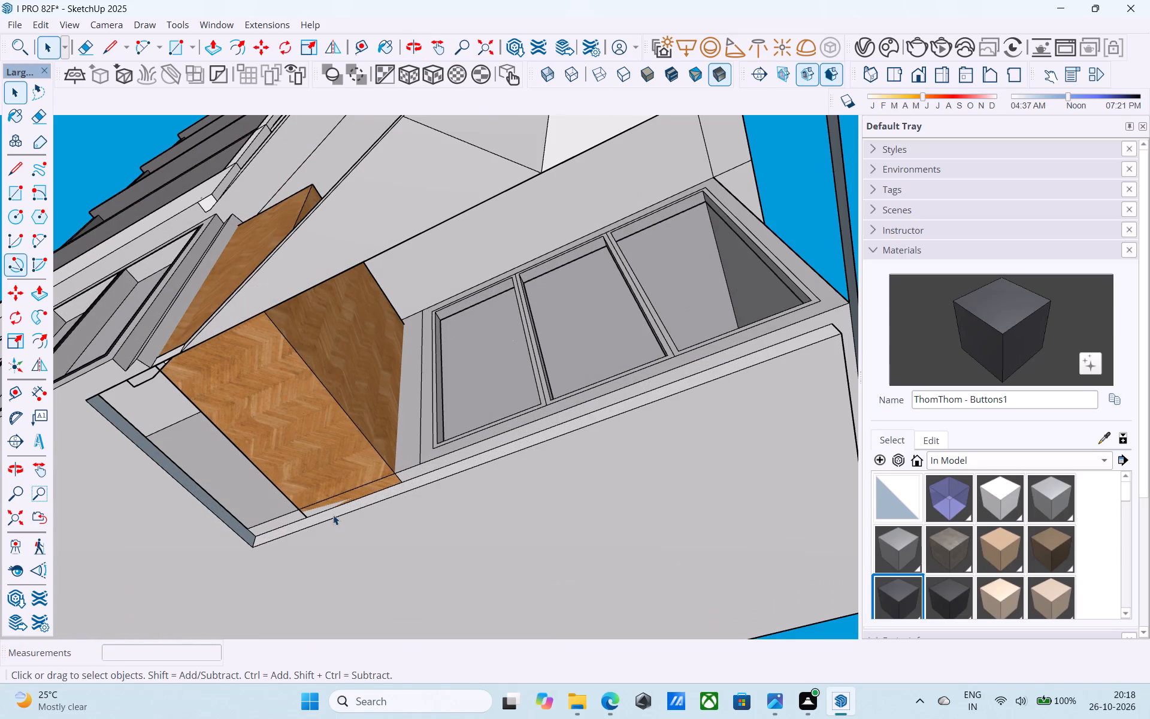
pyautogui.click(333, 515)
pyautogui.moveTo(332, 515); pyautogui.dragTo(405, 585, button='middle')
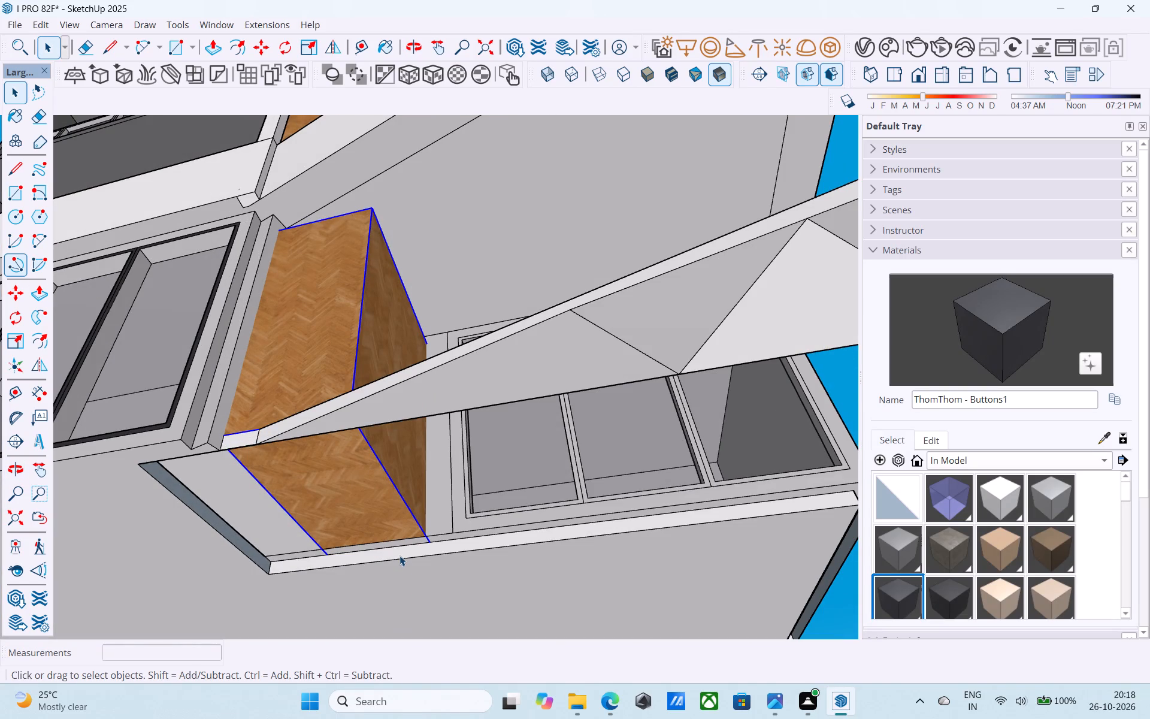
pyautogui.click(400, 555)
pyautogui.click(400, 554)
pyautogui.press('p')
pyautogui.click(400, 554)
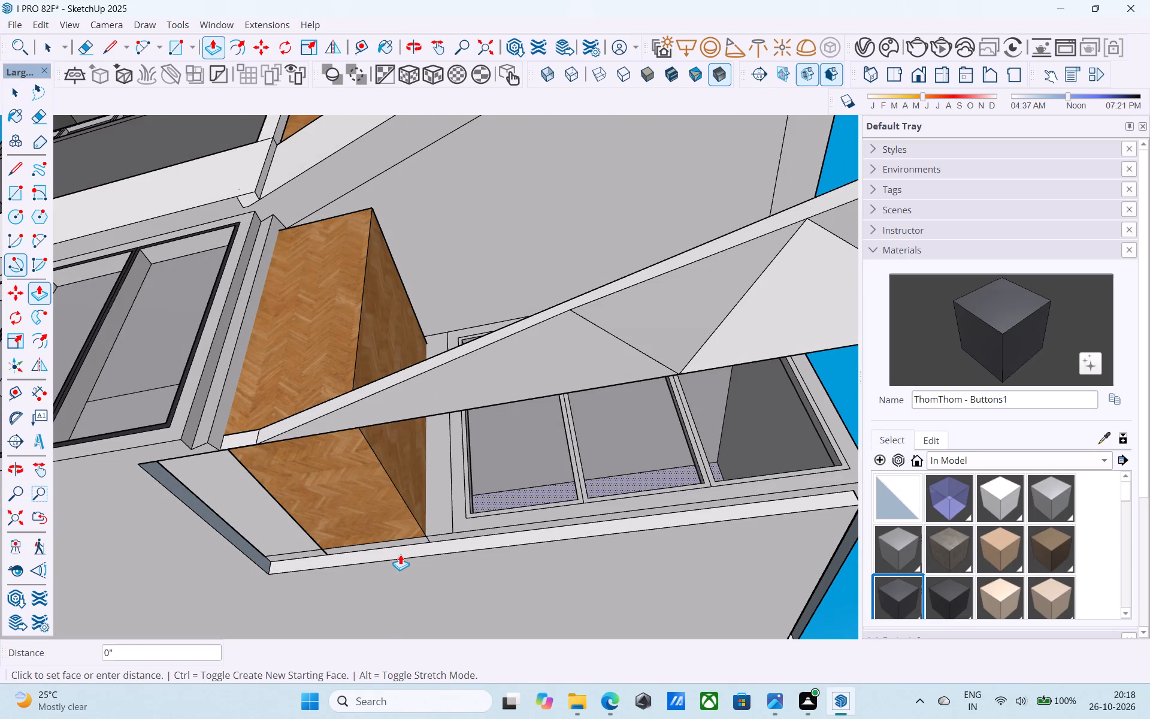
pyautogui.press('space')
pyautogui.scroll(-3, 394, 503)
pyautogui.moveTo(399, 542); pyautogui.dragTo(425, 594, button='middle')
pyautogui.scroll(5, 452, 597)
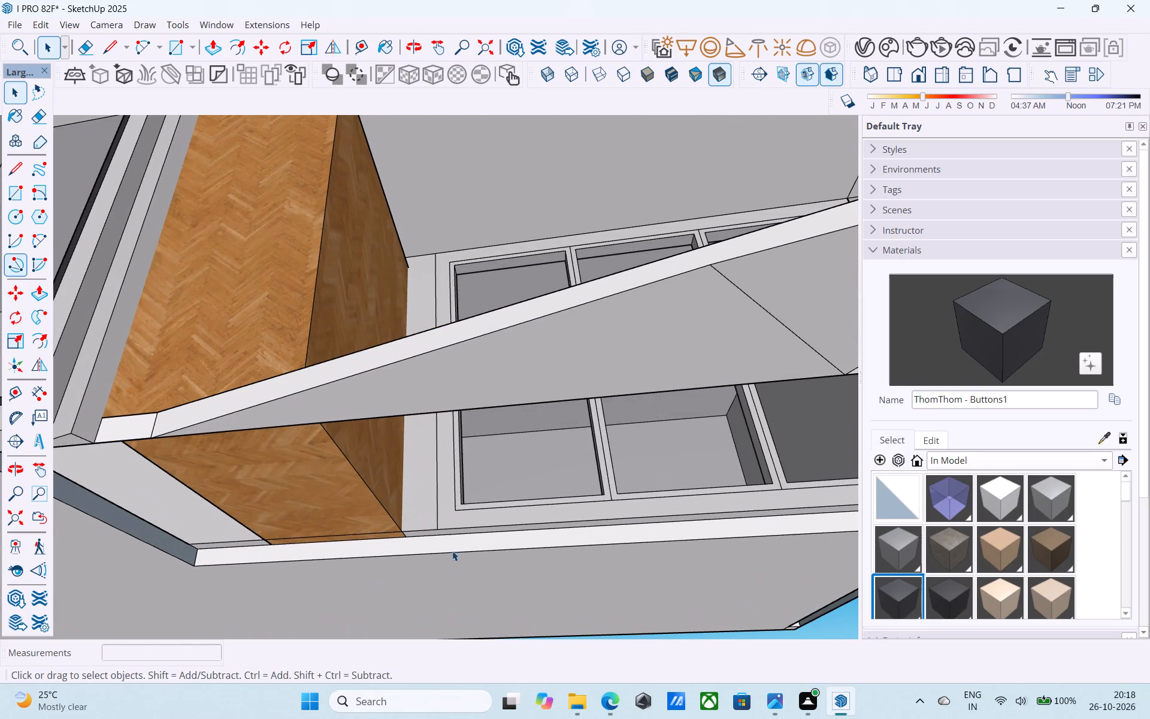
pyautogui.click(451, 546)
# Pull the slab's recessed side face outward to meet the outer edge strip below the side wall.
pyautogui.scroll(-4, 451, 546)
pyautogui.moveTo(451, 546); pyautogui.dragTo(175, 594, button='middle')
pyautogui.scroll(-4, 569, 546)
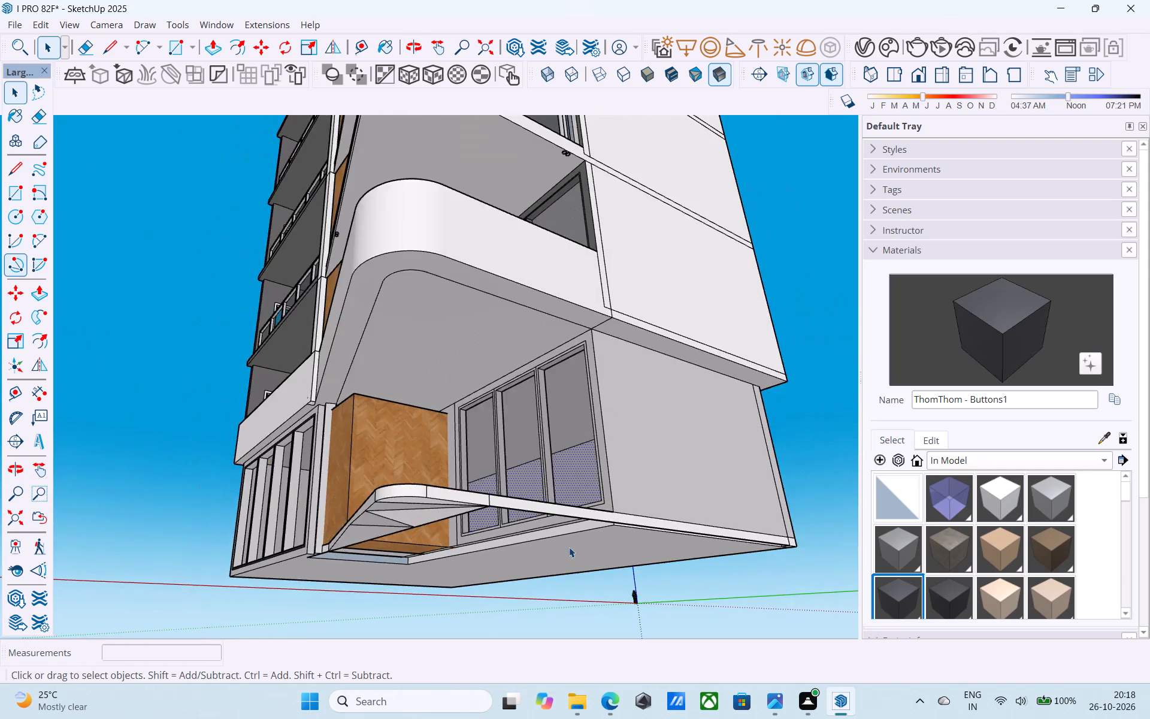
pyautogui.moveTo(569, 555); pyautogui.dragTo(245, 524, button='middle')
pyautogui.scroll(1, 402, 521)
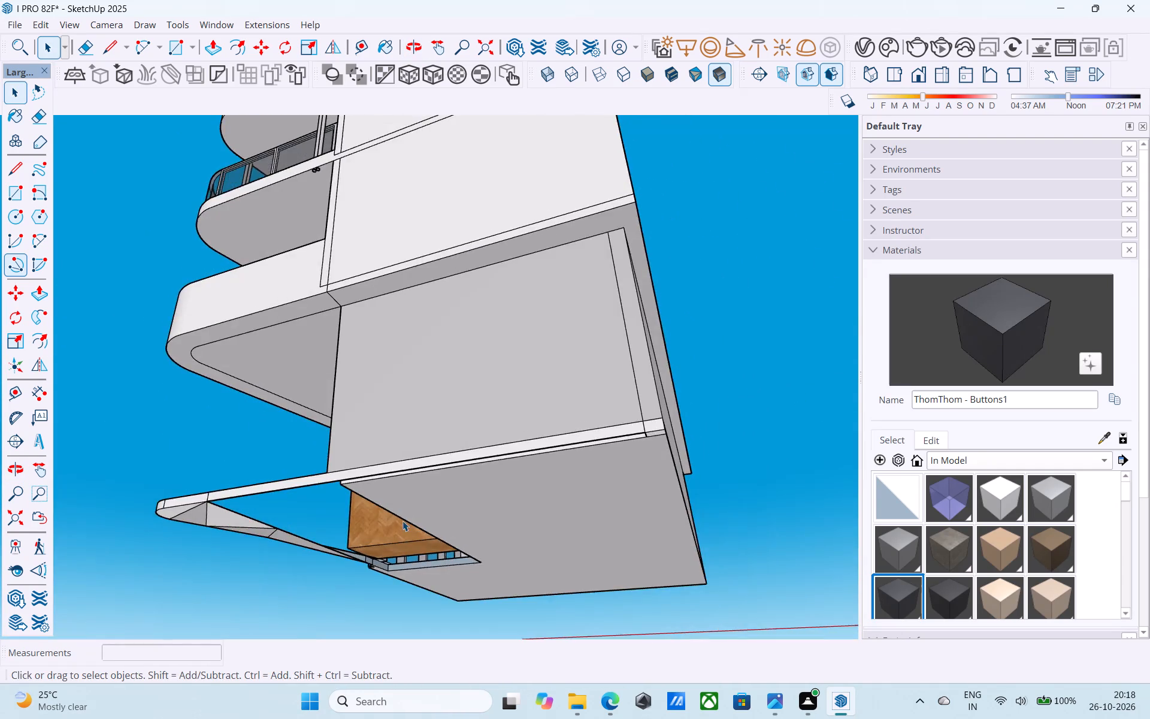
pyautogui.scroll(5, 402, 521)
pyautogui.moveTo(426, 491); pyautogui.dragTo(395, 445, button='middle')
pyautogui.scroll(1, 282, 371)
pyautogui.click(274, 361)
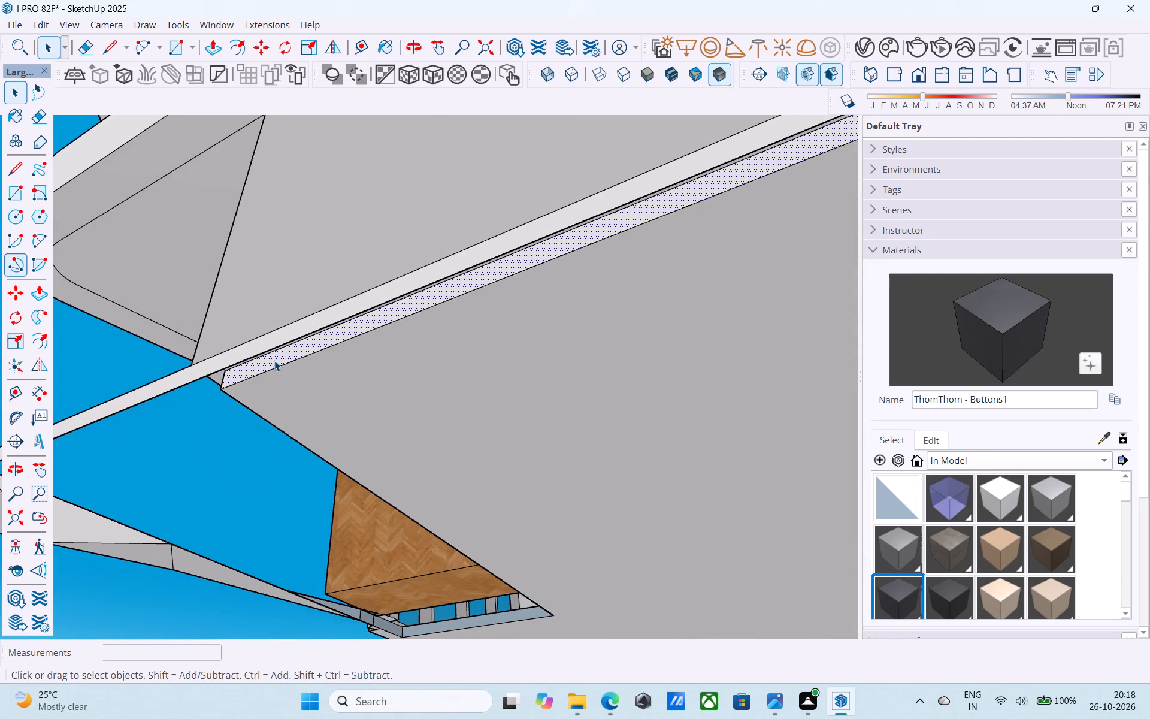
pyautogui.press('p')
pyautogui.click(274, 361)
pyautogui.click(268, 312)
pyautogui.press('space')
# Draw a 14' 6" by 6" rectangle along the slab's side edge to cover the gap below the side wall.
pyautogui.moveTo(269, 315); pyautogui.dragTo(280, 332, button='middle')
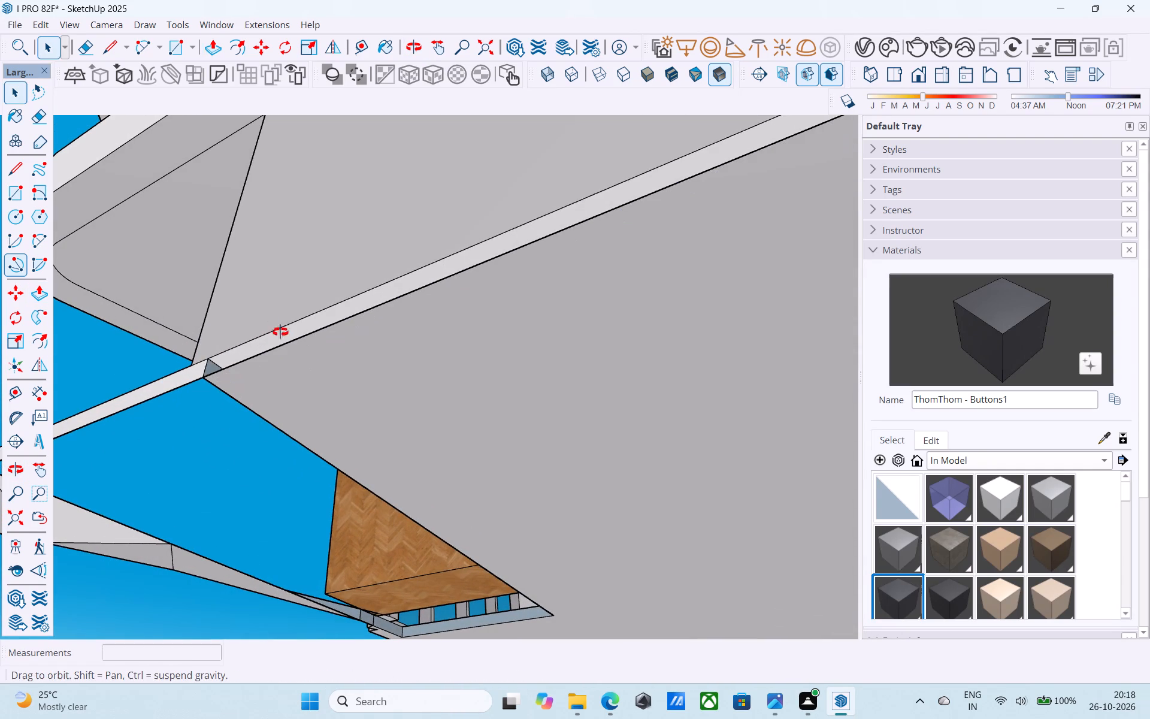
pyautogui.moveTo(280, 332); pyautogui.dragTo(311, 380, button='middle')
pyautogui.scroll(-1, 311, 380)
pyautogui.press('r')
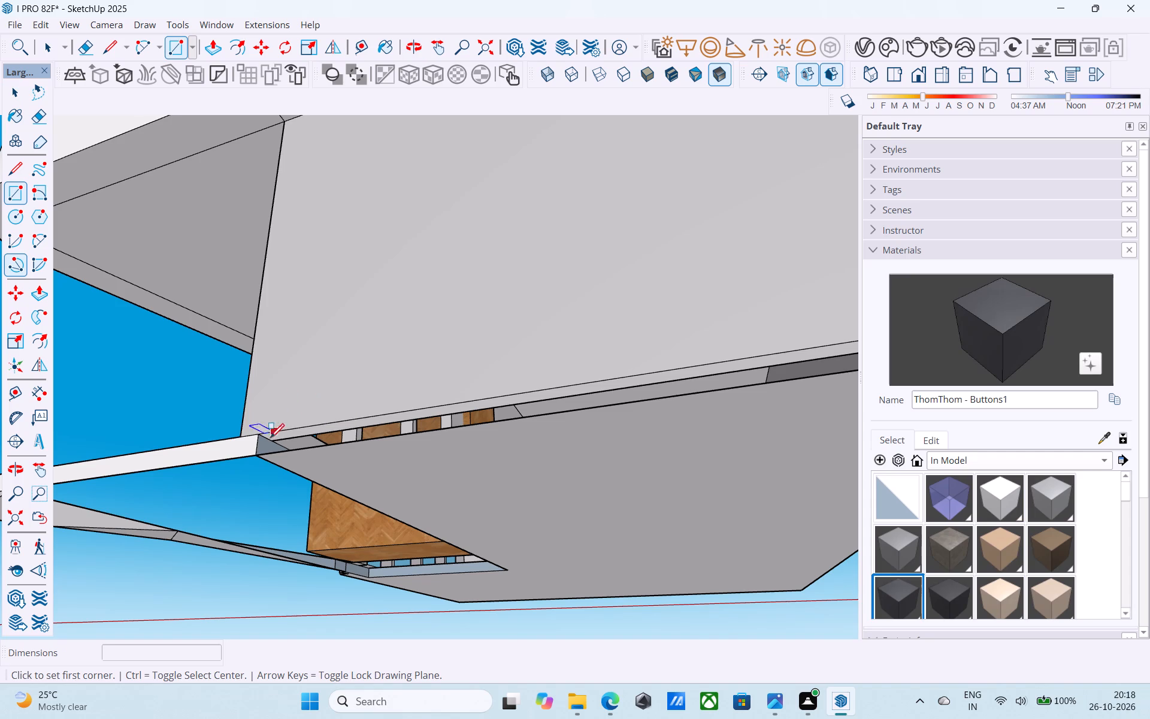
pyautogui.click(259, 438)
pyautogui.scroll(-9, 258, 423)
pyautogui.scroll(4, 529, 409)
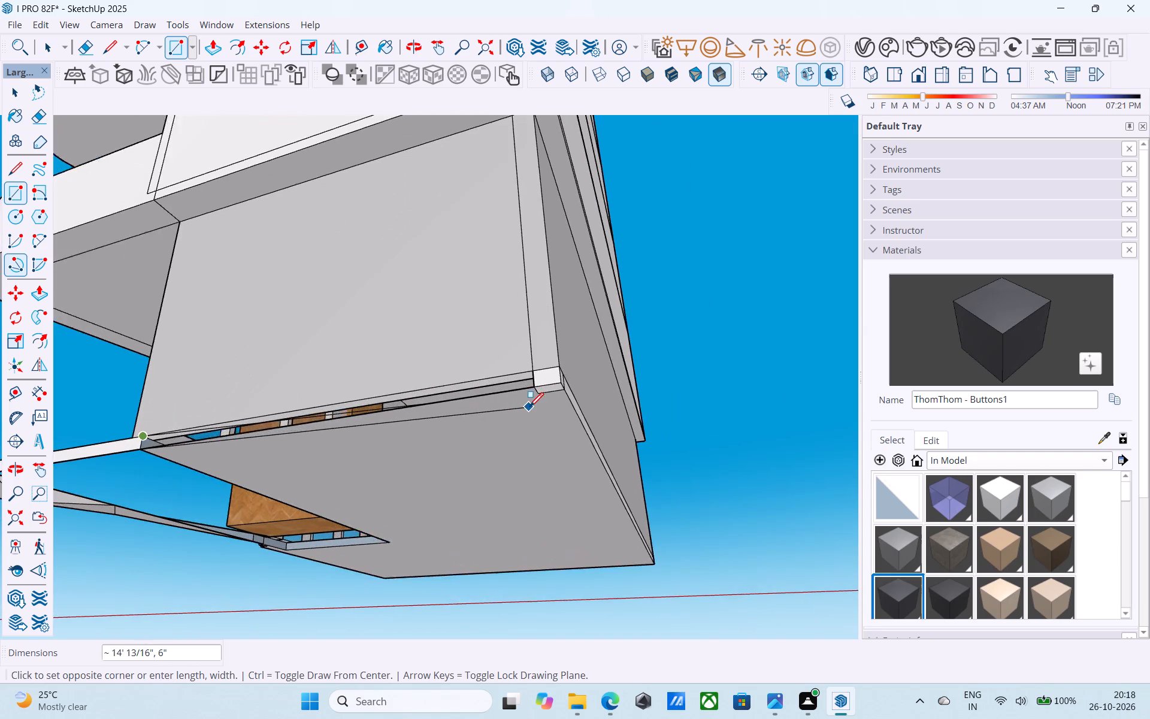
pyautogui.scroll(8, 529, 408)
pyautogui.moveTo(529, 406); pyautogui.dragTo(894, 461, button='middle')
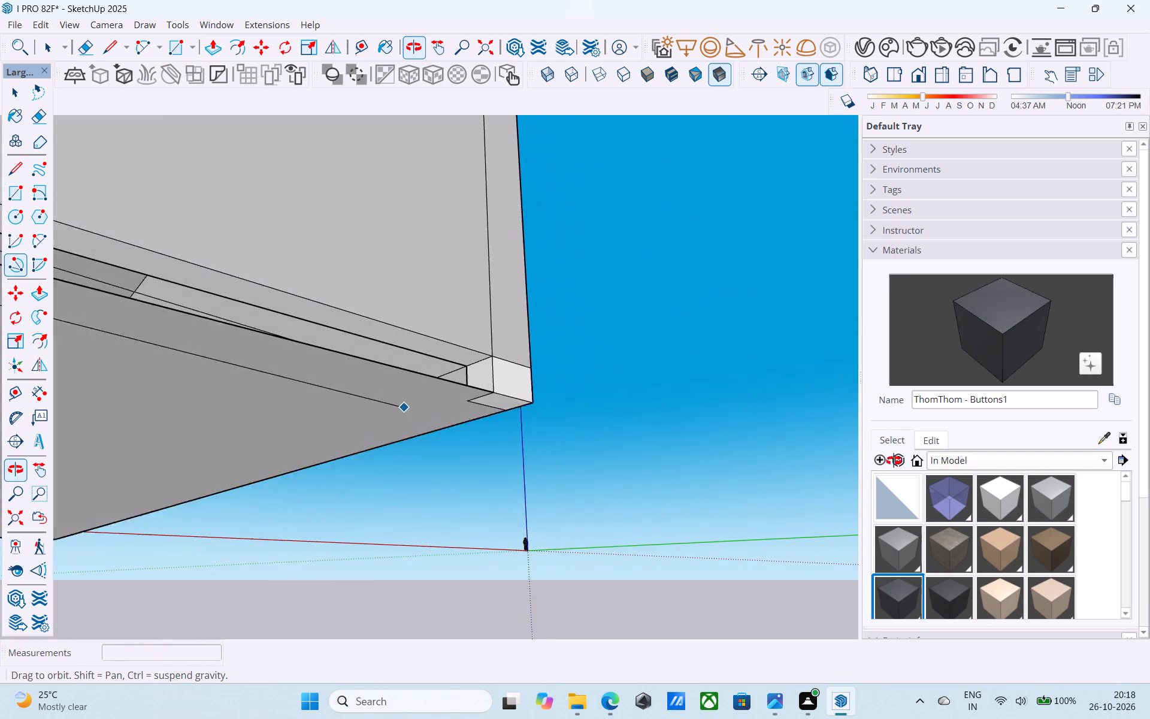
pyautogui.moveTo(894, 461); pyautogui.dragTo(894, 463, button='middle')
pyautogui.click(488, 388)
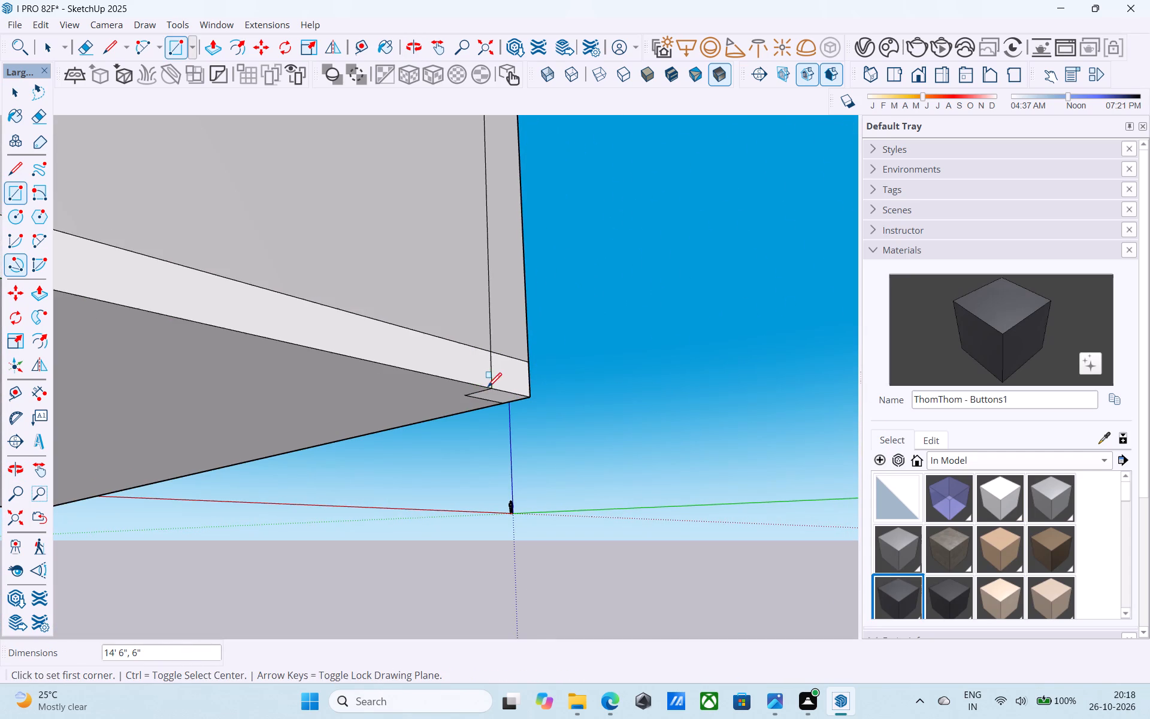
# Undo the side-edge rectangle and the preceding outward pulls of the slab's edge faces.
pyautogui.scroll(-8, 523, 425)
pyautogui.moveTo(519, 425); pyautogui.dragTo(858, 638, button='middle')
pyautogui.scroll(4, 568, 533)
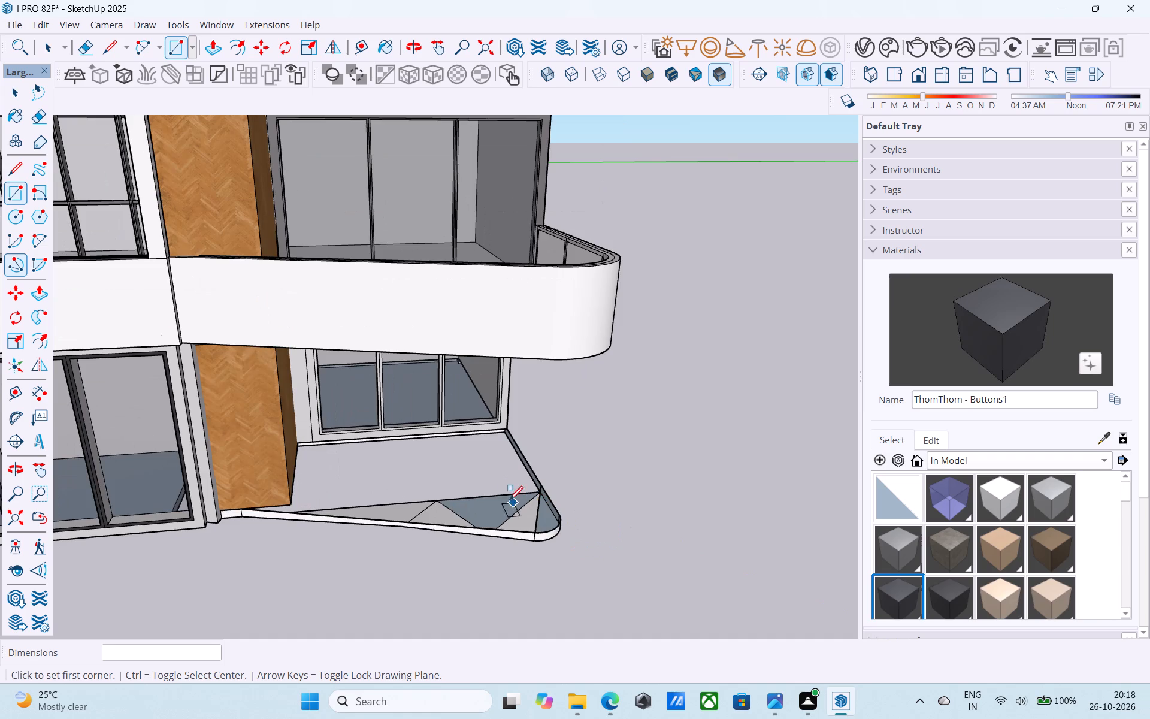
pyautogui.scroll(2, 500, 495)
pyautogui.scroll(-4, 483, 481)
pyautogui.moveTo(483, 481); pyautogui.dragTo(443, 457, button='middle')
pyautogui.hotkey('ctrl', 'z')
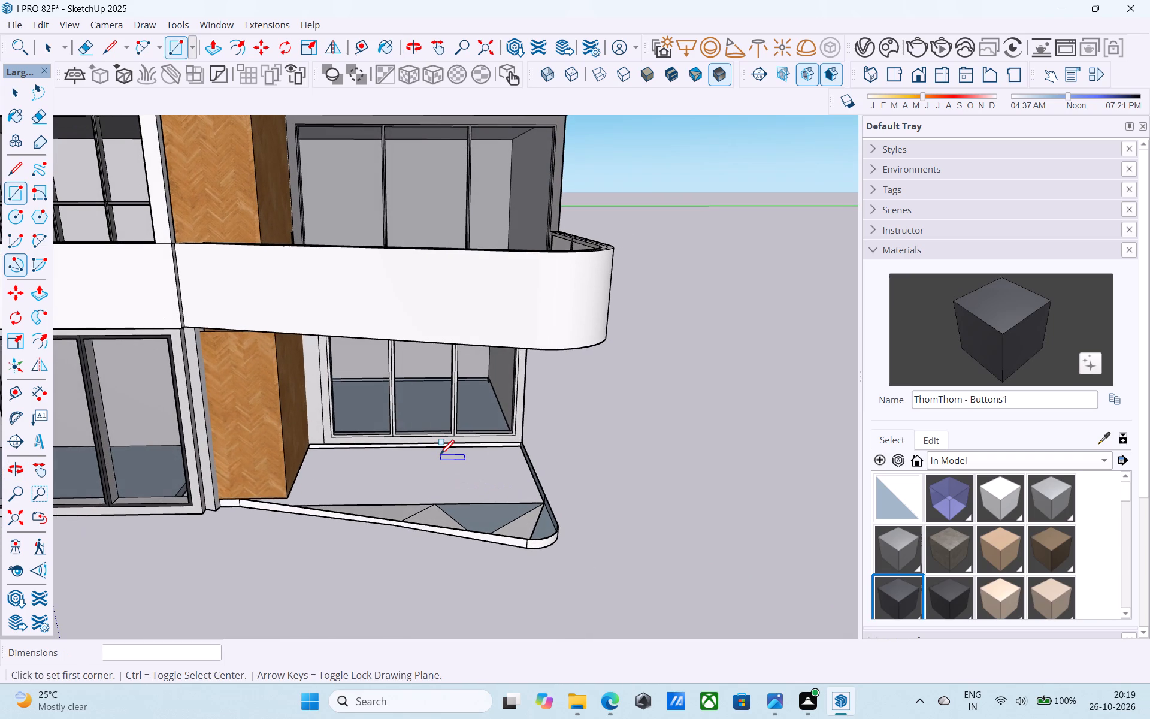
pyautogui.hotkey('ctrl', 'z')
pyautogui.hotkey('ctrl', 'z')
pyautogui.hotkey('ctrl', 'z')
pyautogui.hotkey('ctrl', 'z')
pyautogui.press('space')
# Draw a 6" vertical line across the blue strip at the base of the rear wall inside the ground-storey room.
pyautogui.moveTo(440, 455); pyautogui.dragTo(397, 409, button='middle')
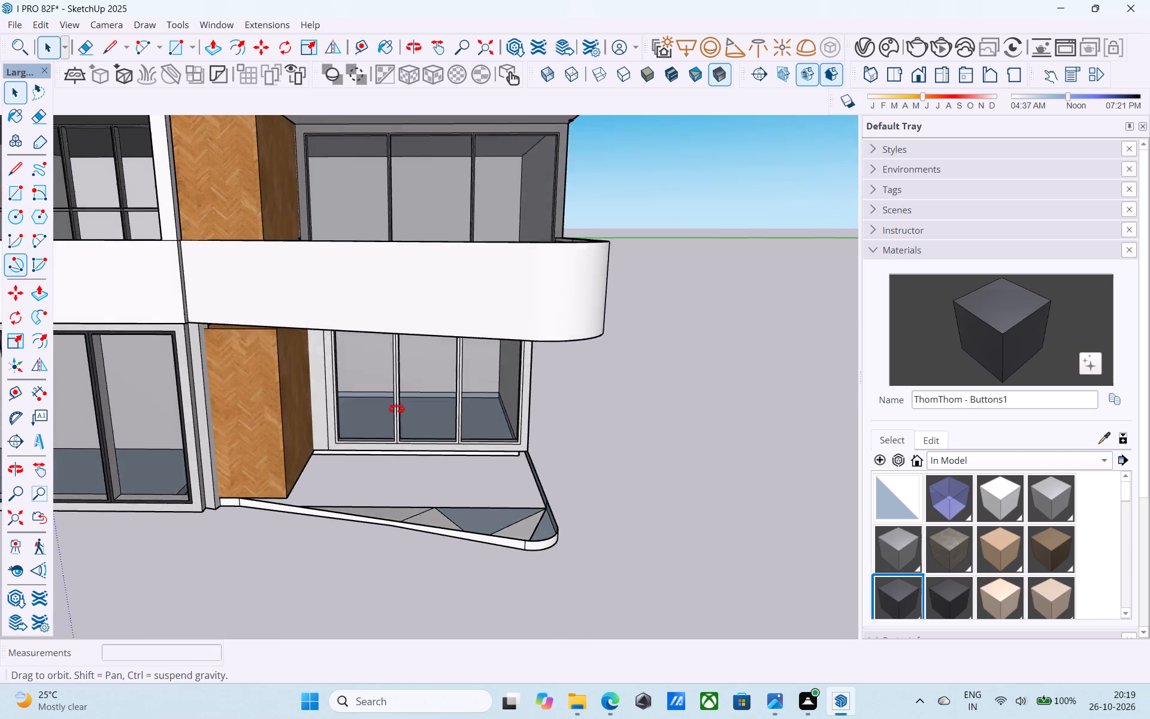
pyautogui.moveTo(397, 409); pyautogui.dragTo(362, 421, button='middle')
pyautogui.scroll(7, 363, 422)
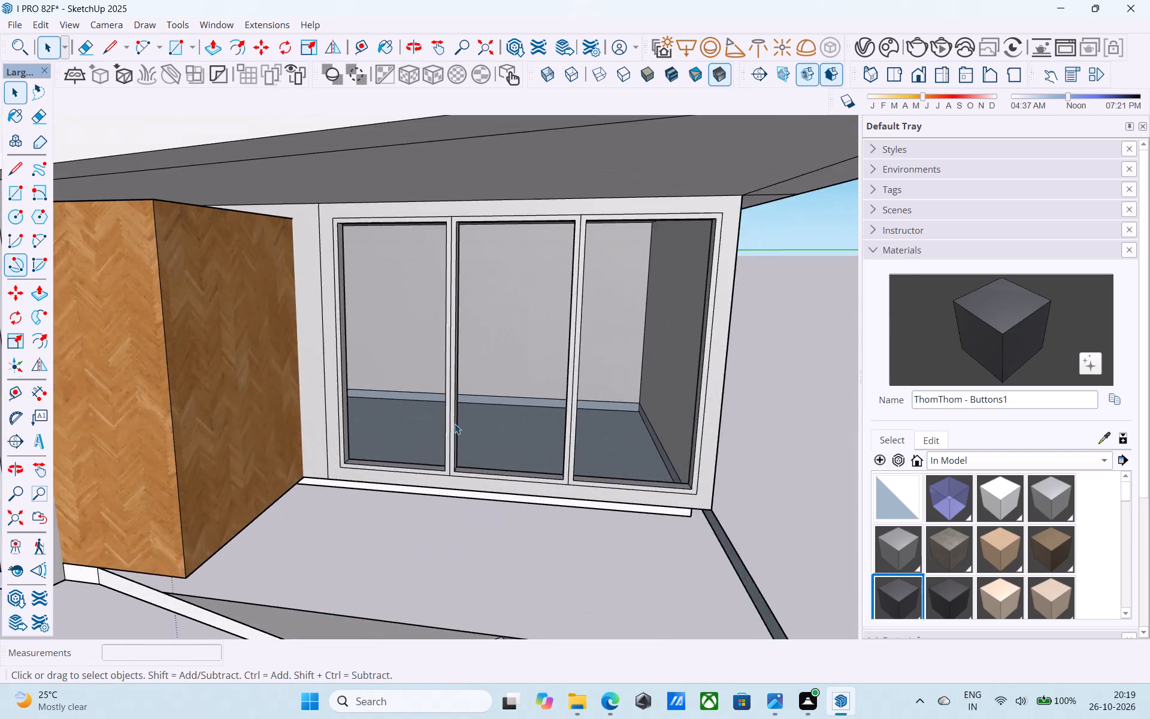
pyautogui.scroll(20, 455, 424)
pyautogui.scroll(6, 455, 424)
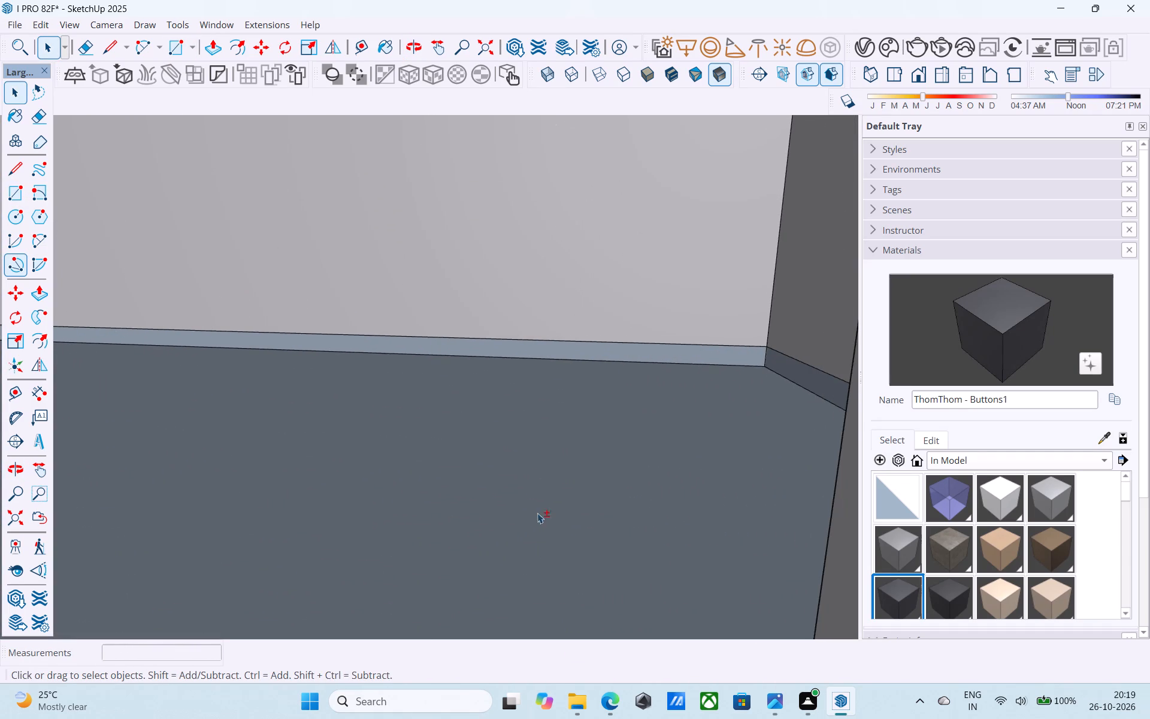
pyautogui.keyDown('shift'); pyautogui.moveTo(540, 523); pyautogui.dragTo(582, 696, button='middle'); pyautogui.keyUp('shift')
pyautogui.scroll(20, 613, 452)
pyautogui.scroll(9, 613, 452)
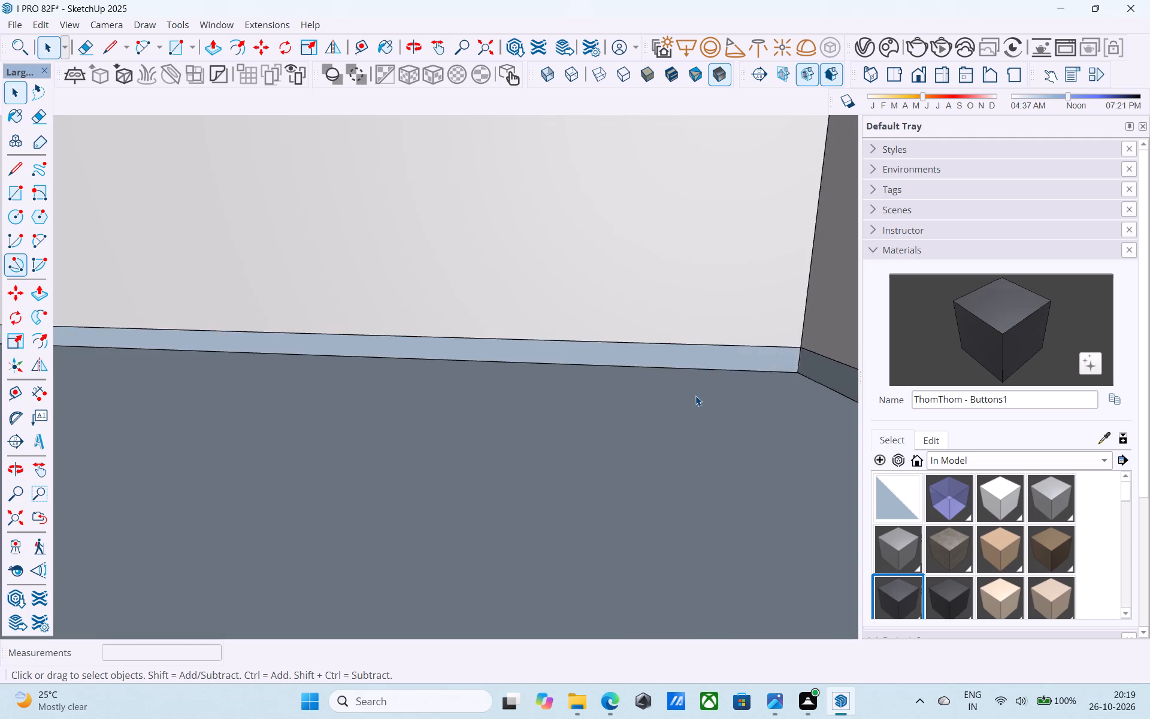
pyautogui.scroll(3, 695, 395)
pyautogui.moveTo(696, 395); pyautogui.dragTo(504, 534, button='middle')
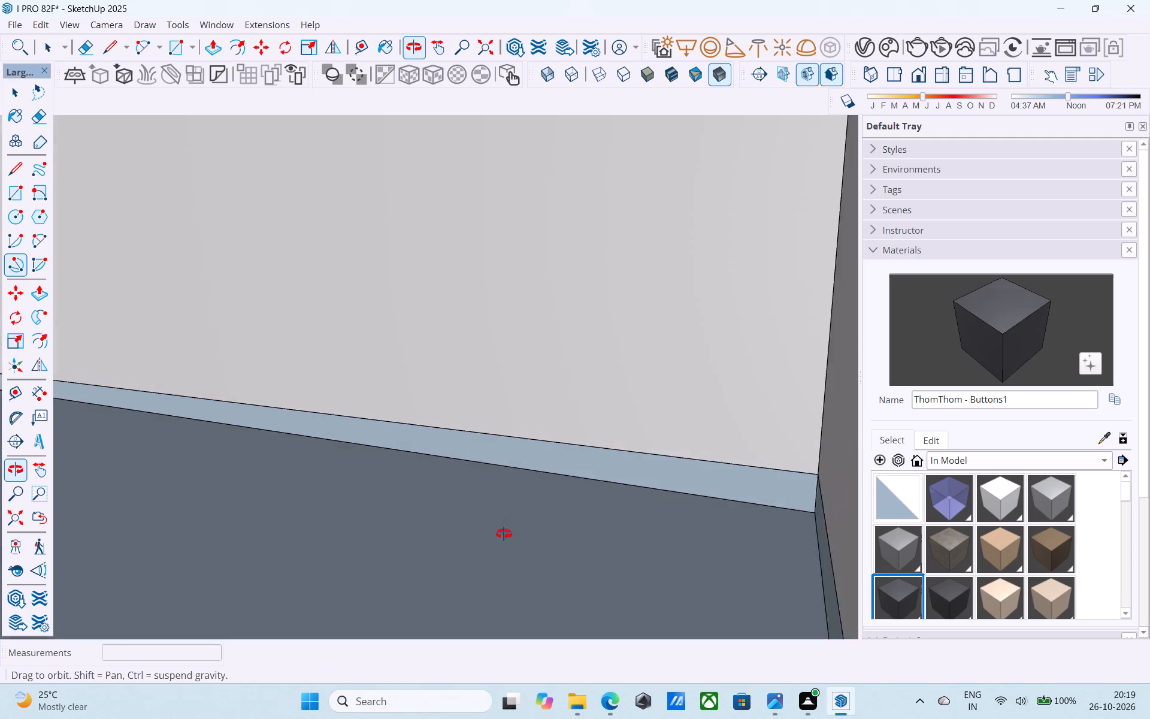
pyautogui.moveTo(504, 534); pyautogui.dragTo(503, 560, button='middle')
pyautogui.scroll(3, 516, 542)
pyautogui.click(521, 534)
pyautogui.moveTo(601, 484); pyautogui.dragTo(651, 408, button='middle')
pyautogui.press('l')
pyautogui.click(640, 430)
pyautogui.click(641, 476)
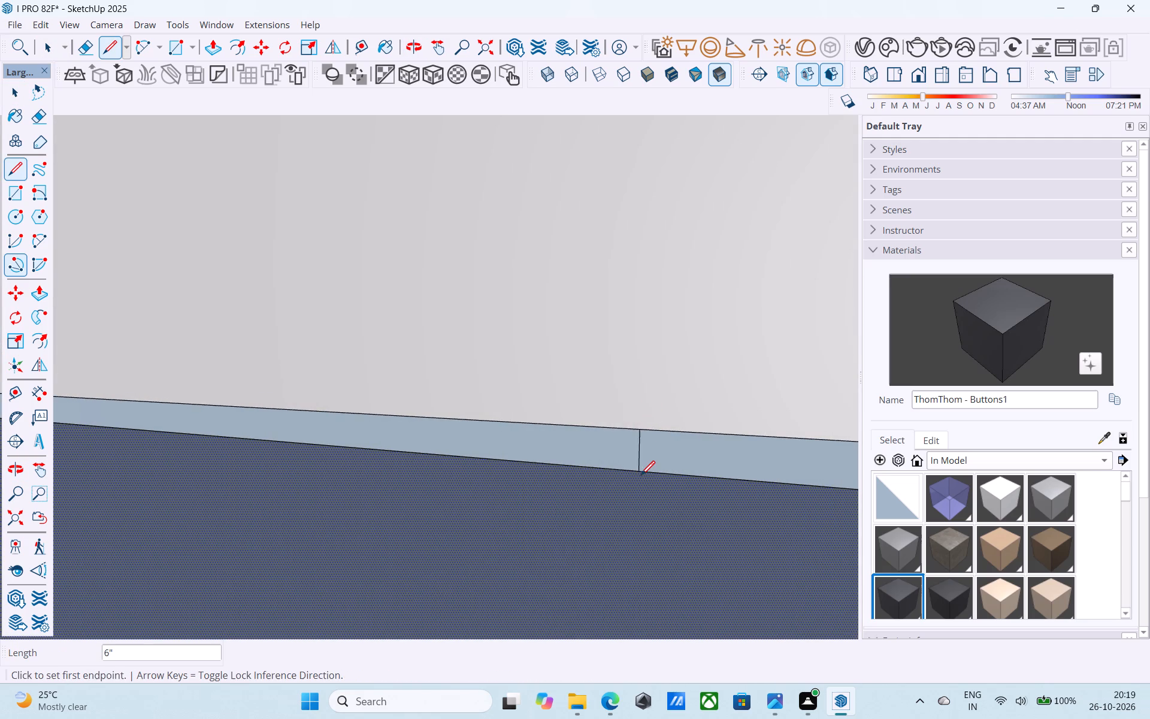
pyautogui.scroll(15, 643, 472)
pyautogui.moveTo(643, 439); pyautogui.dragTo(296, 532, button='middle')
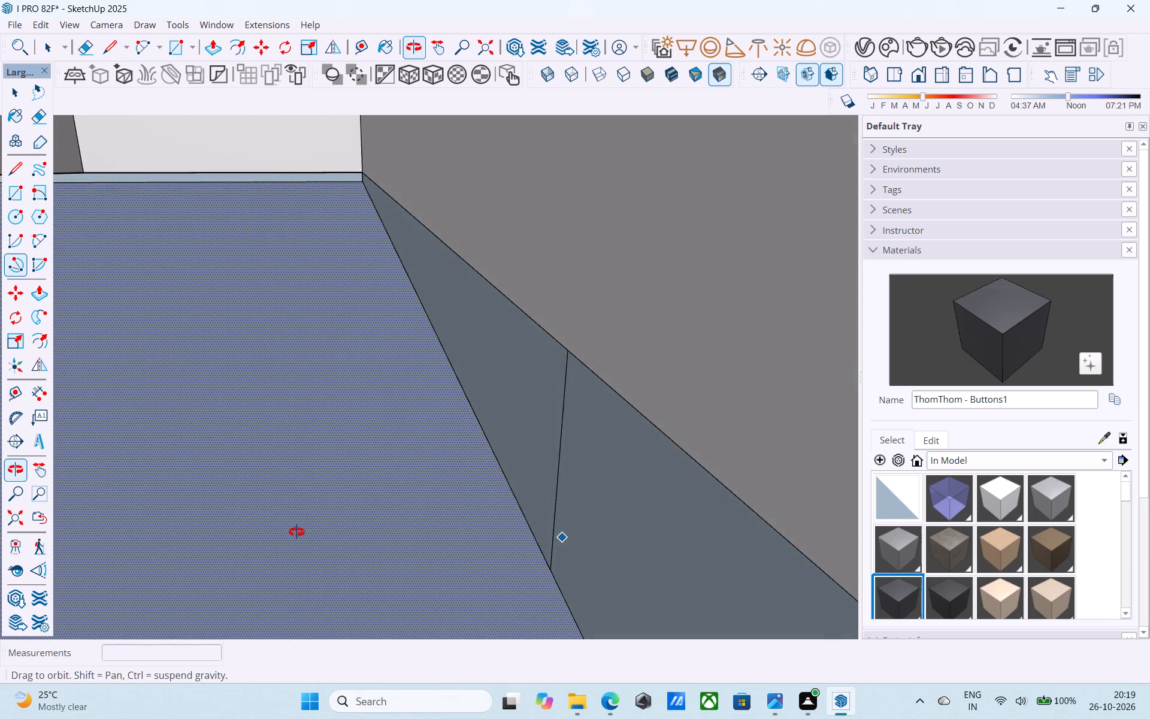
# Erase the short vertical line dividing the strip at the base of the side wall.
pyautogui.moveTo(296, 532); pyautogui.dragTo(274, 525, button='middle')
pyautogui.press('space')
pyautogui.press('e')
pyautogui.moveTo(562, 472); pyautogui.dragTo(539, 450)
# Reverse the face of the strip at the base of the side wall.
pyautogui.press('space')
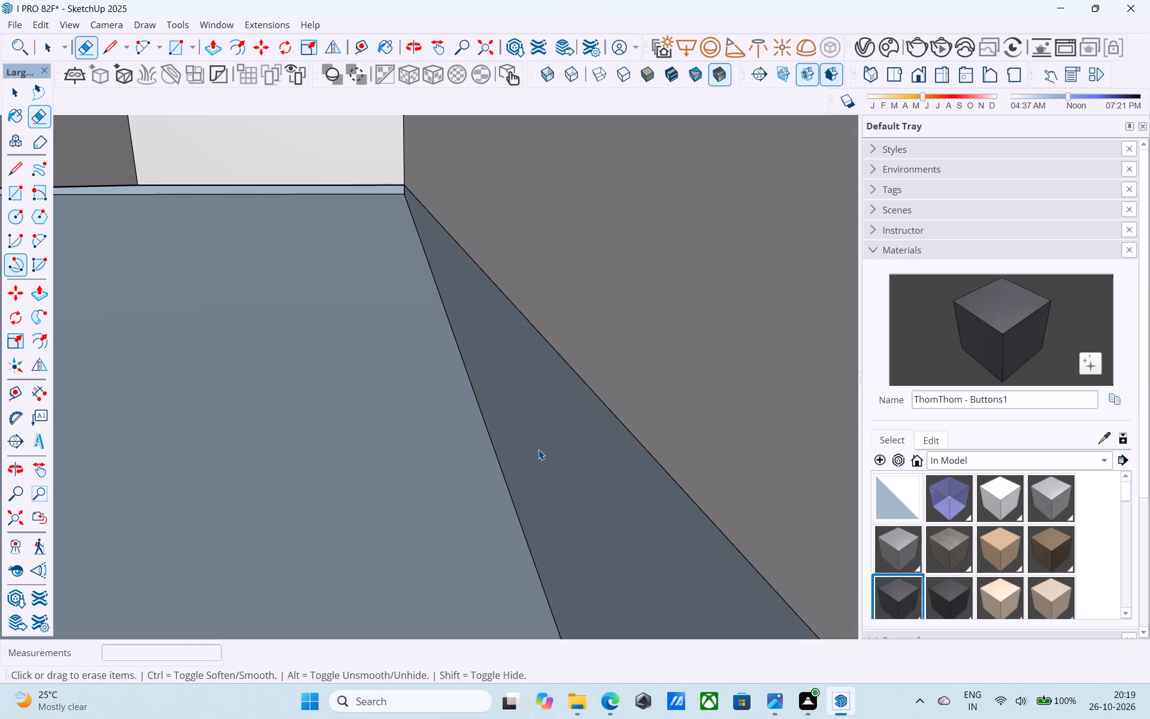
pyautogui.click(538, 449)
pyautogui.rightClick(538, 449)
pyautogui.click(587, 312)
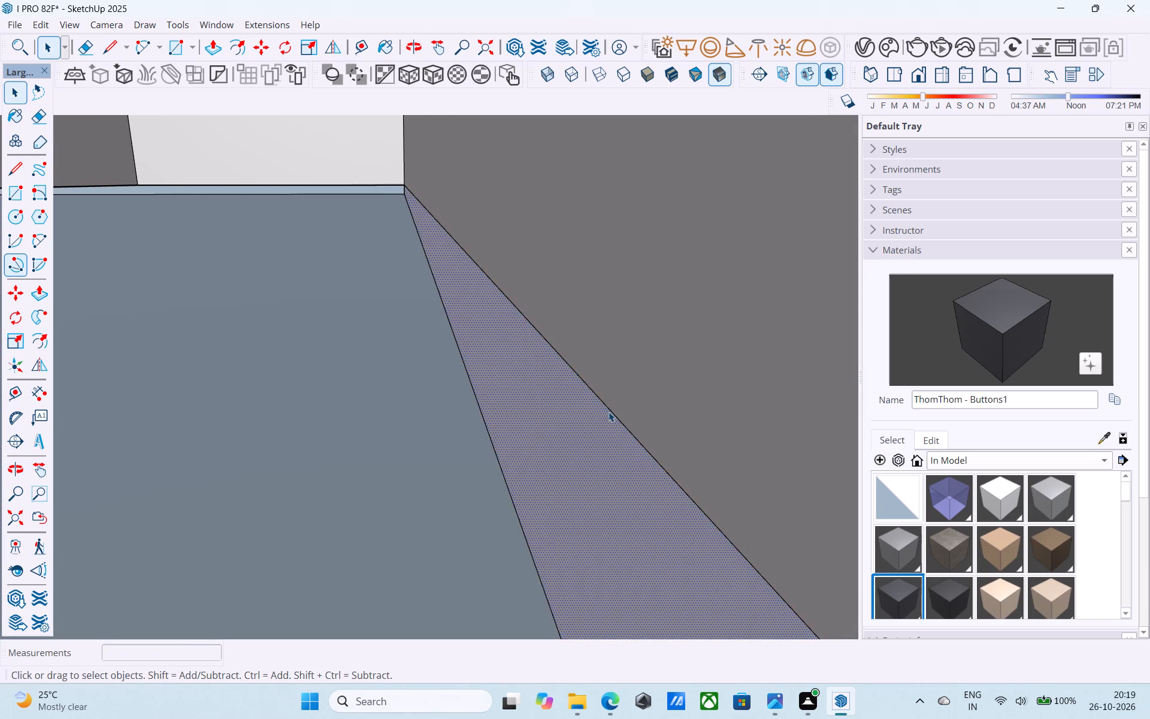
# Push/pull the side wall's exposed underside down 6" to meet the bottom edge of the floor slab.
pyautogui.moveTo(612, 419); pyautogui.dragTo(553, 312, button='middle')
pyautogui.scroll(-20, 537, 311)
pyautogui.scroll(-18, 537, 311)
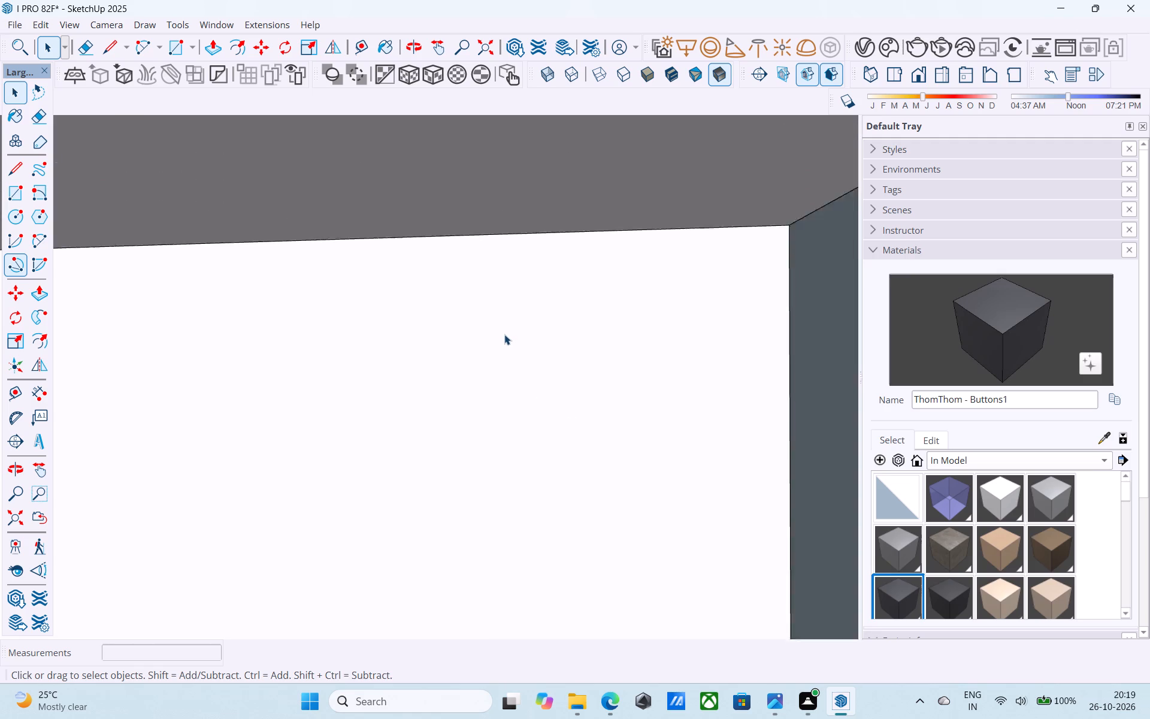
pyautogui.scroll(-20, 504, 334)
pyautogui.scroll(-18, 504, 334)
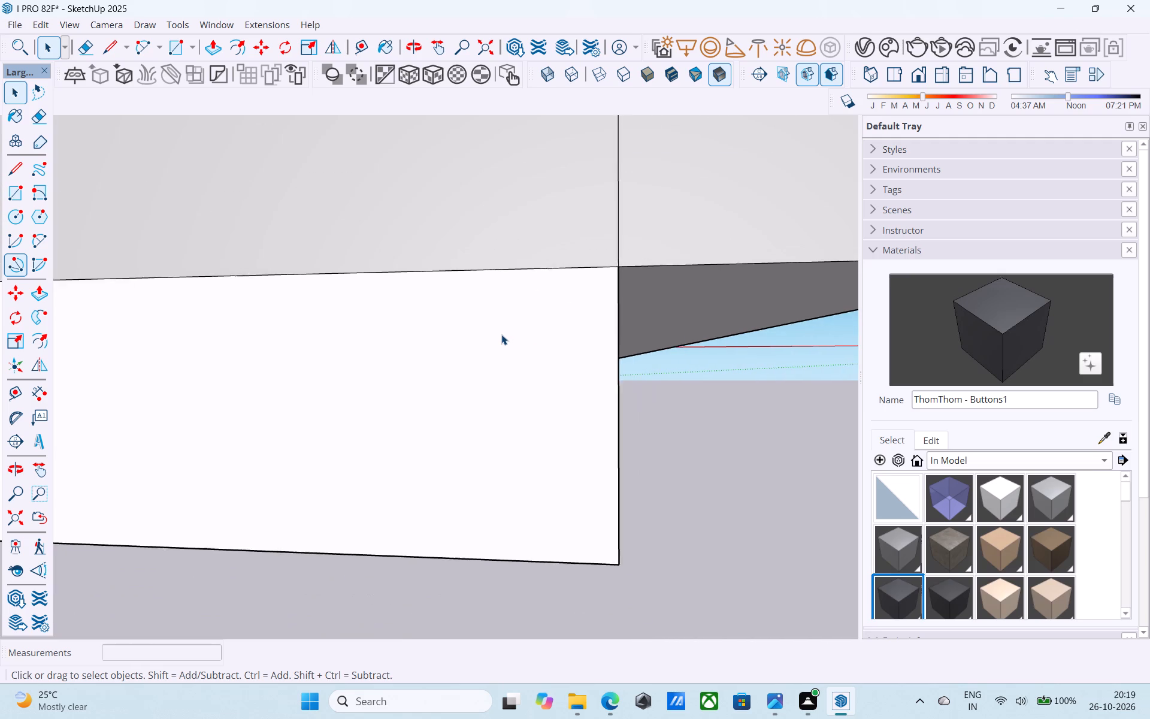
pyautogui.scroll(-20, 501, 334)
pyautogui.scroll(-1, 501, 334)
pyautogui.moveTo(521, 371); pyautogui.dragTo(313, 247, button='middle')
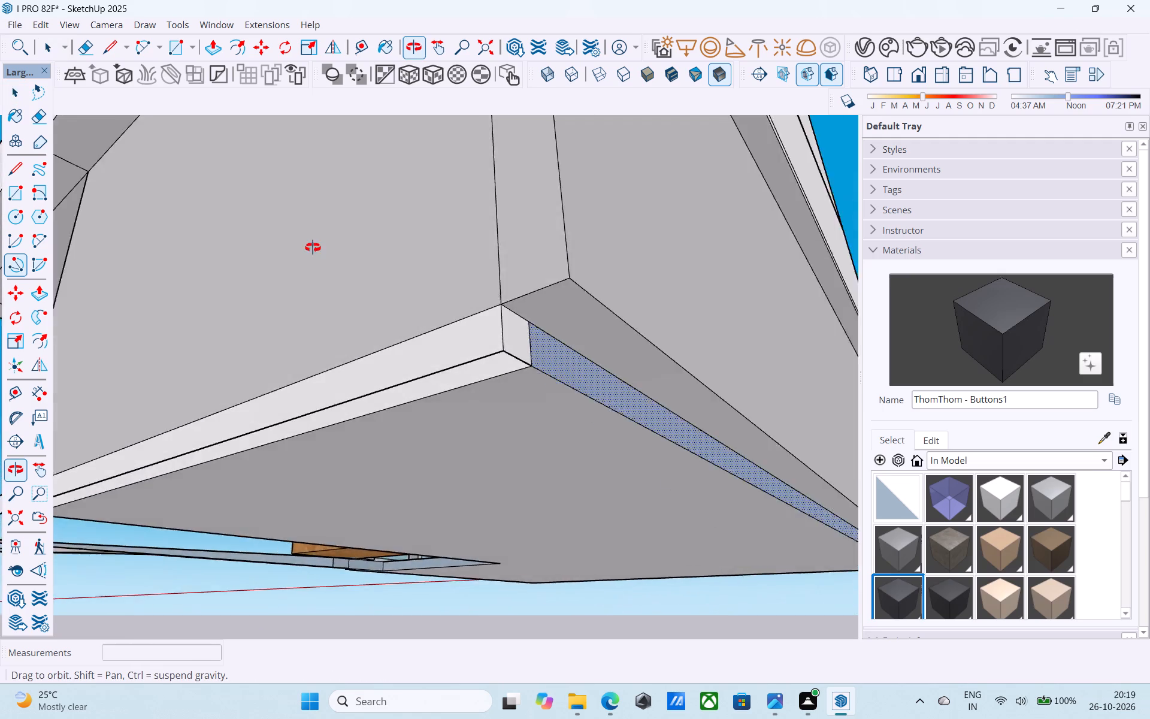
pyautogui.moveTo(313, 247); pyautogui.dragTo(362, 305, button='middle')
pyautogui.scroll(5, 510, 361)
pyautogui.click(609, 321)
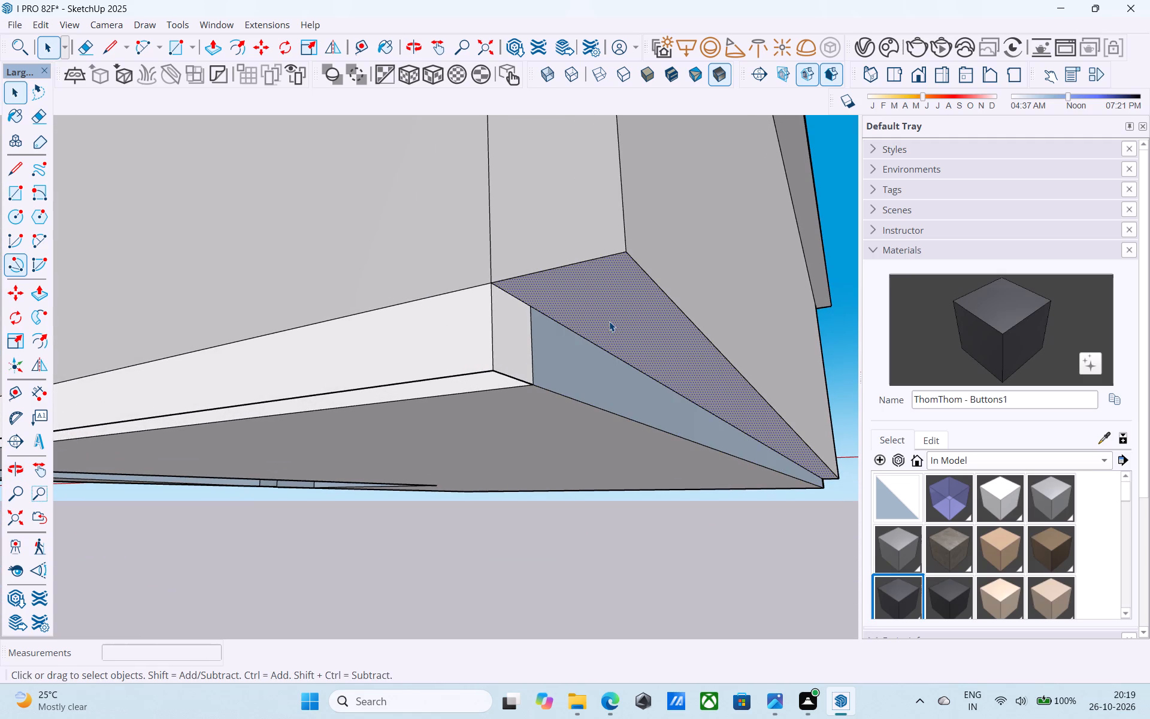
pyautogui.press('p')
pyautogui.click(609, 321)
pyautogui.click(541, 391)
pyautogui.scroll(-4, 540, 390)
pyautogui.press('space')
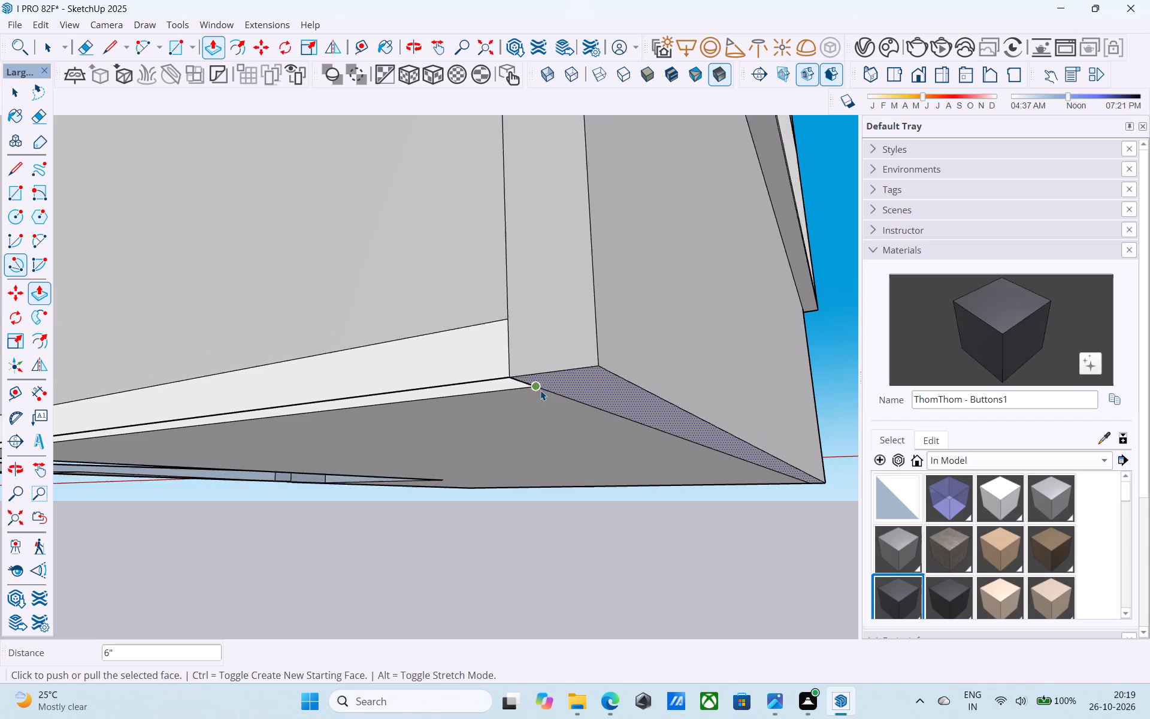
# Push/pull the recessed underside strip of the adjoining wall 6" to bring it flush with the slab's underside.
pyautogui.scroll(-6, 540, 390)
pyautogui.moveTo(540, 390); pyautogui.dragTo(540, 207, button='middle')
pyautogui.scroll(8, 474, 301)
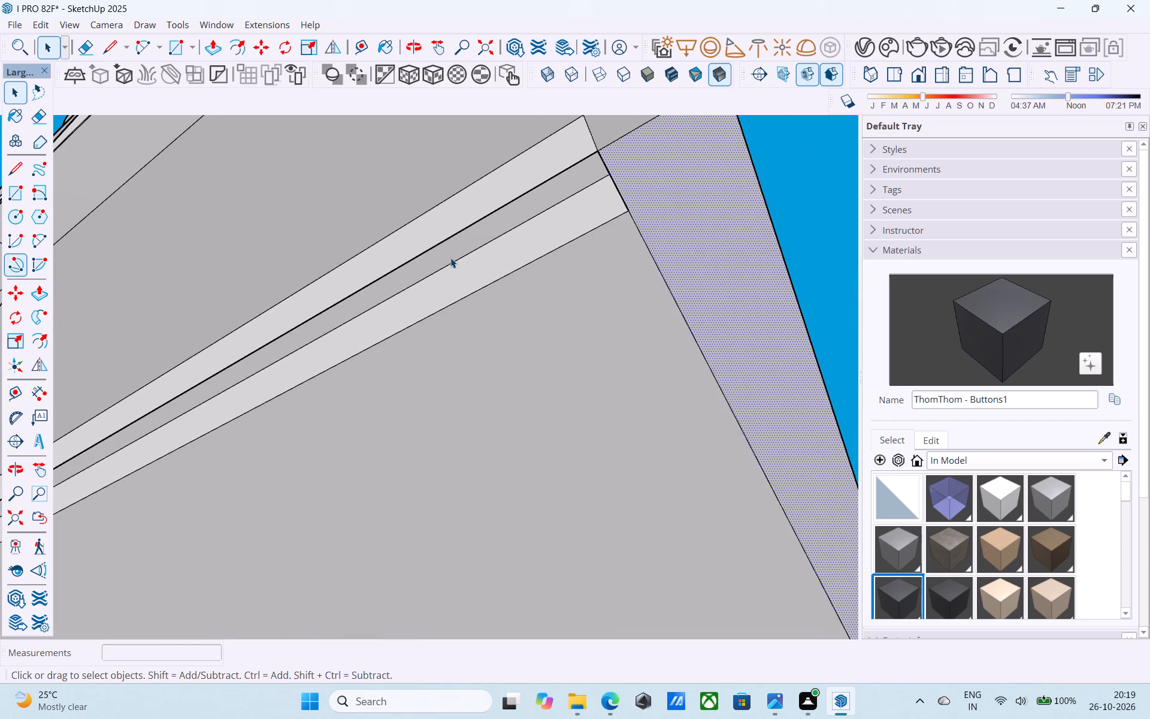
pyautogui.click(449, 255)
pyautogui.press('p')
pyautogui.click(449, 255)
pyautogui.click(475, 306)
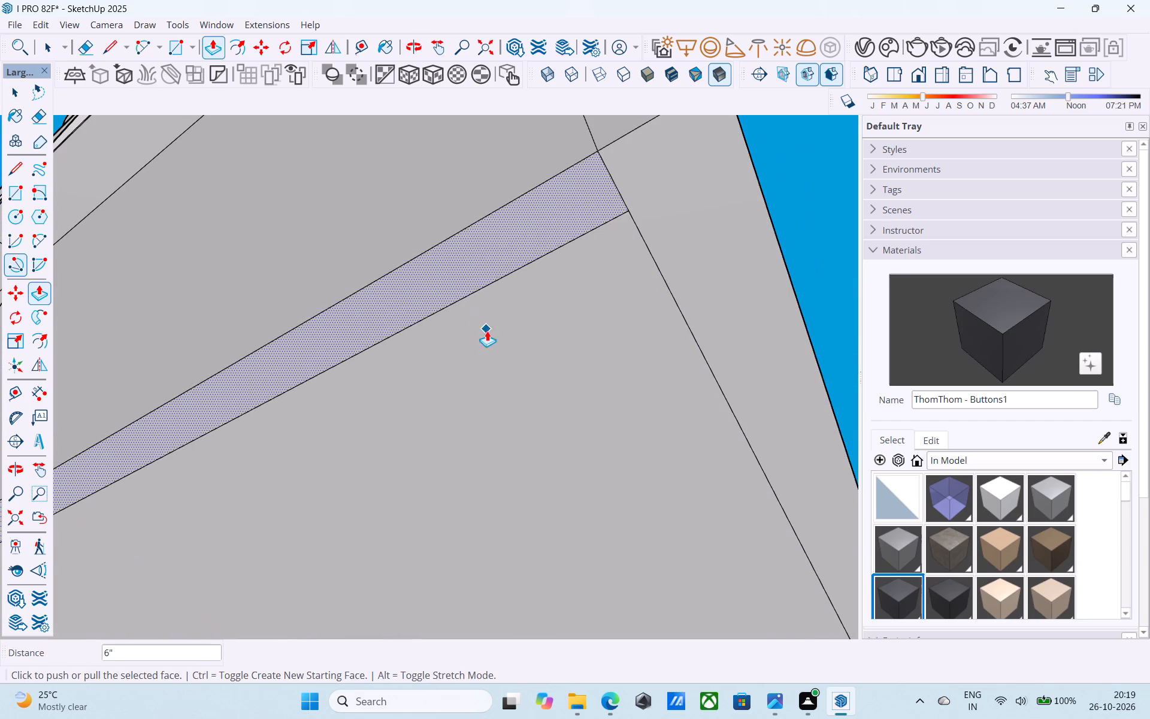
pyautogui.scroll(-20, 491, 354)
pyautogui.press('space')
# Draw a vertical line down from the rear wall's bottom corner, across the blue strip inside the ground-storey room.
pyautogui.moveTo(504, 366); pyautogui.dragTo(920, 588, button='middle')
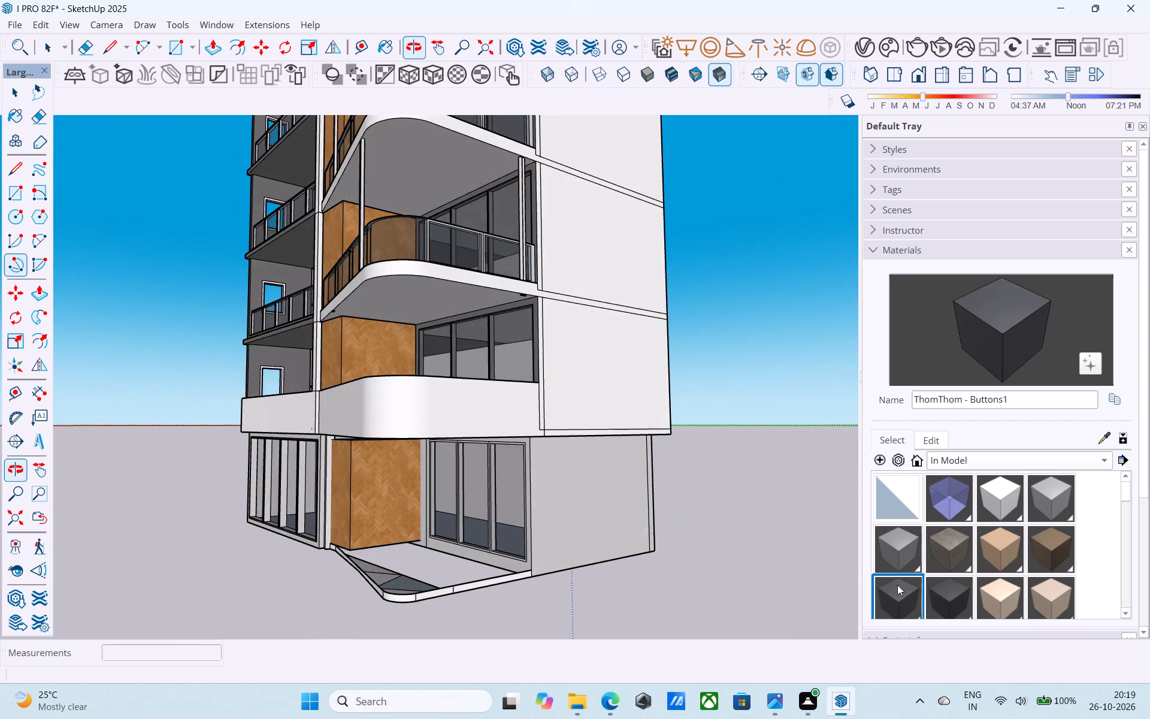
pyautogui.scroll(2, 579, 572)
pyautogui.scroll(19, 358, 456)
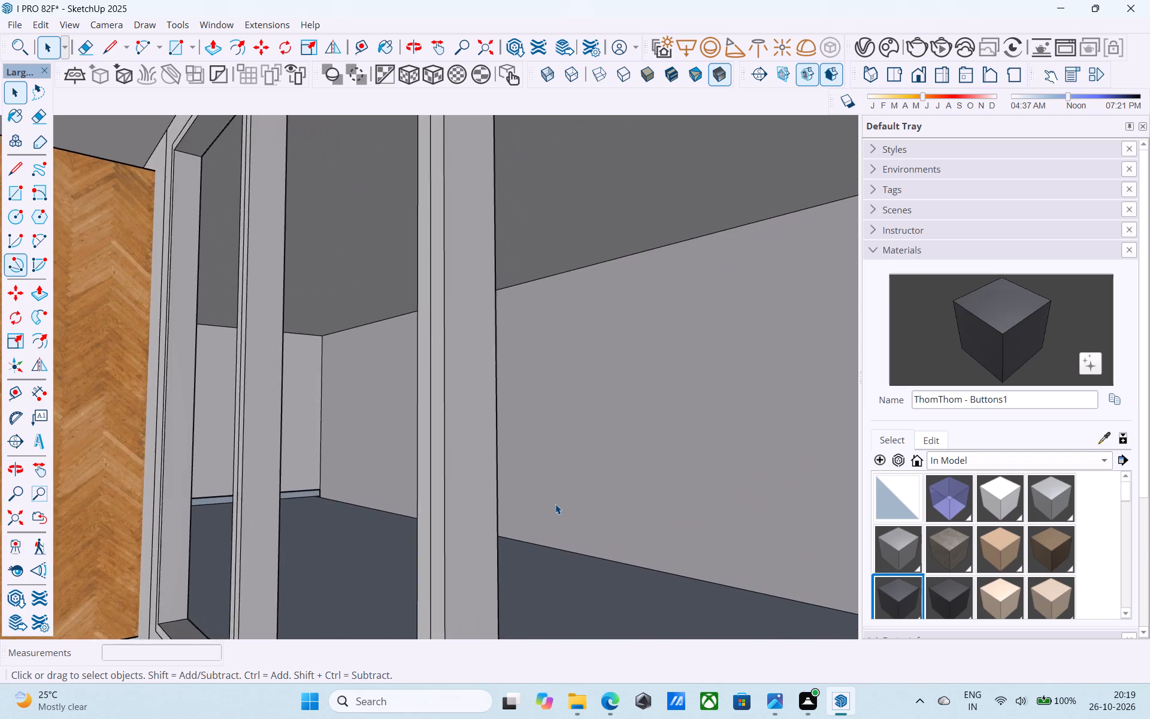
pyautogui.scroll(10, 555, 504)
pyautogui.scroll(-1, 556, 500)
pyautogui.scroll(20, 556, 500)
pyautogui.scroll(5, 556, 500)
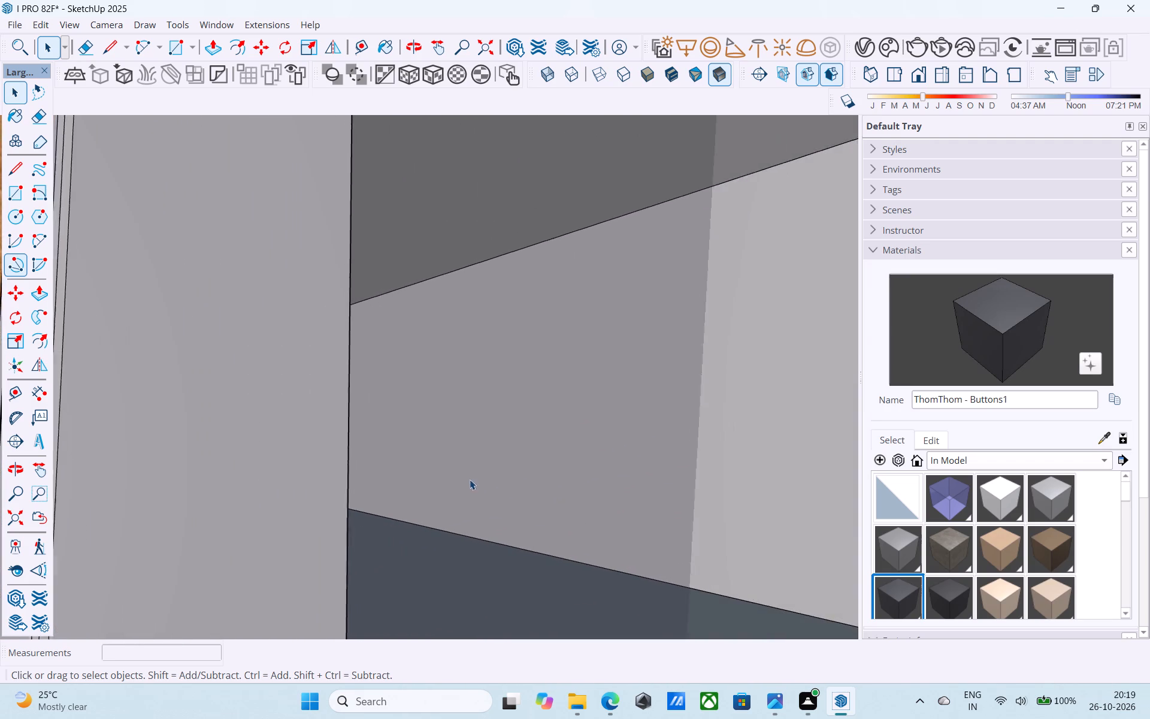
pyautogui.scroll(8, 470, 479)
pyautogui.moveTo(358, 502); pyautogui.dragTo(239, 518, button='middle')
pyautogui.keyDown('shift'); pyautogui.moveTo(159, 497); pyautogui.dragTo(437, 508, button='middle'); pyautogui.keyUp('shift')
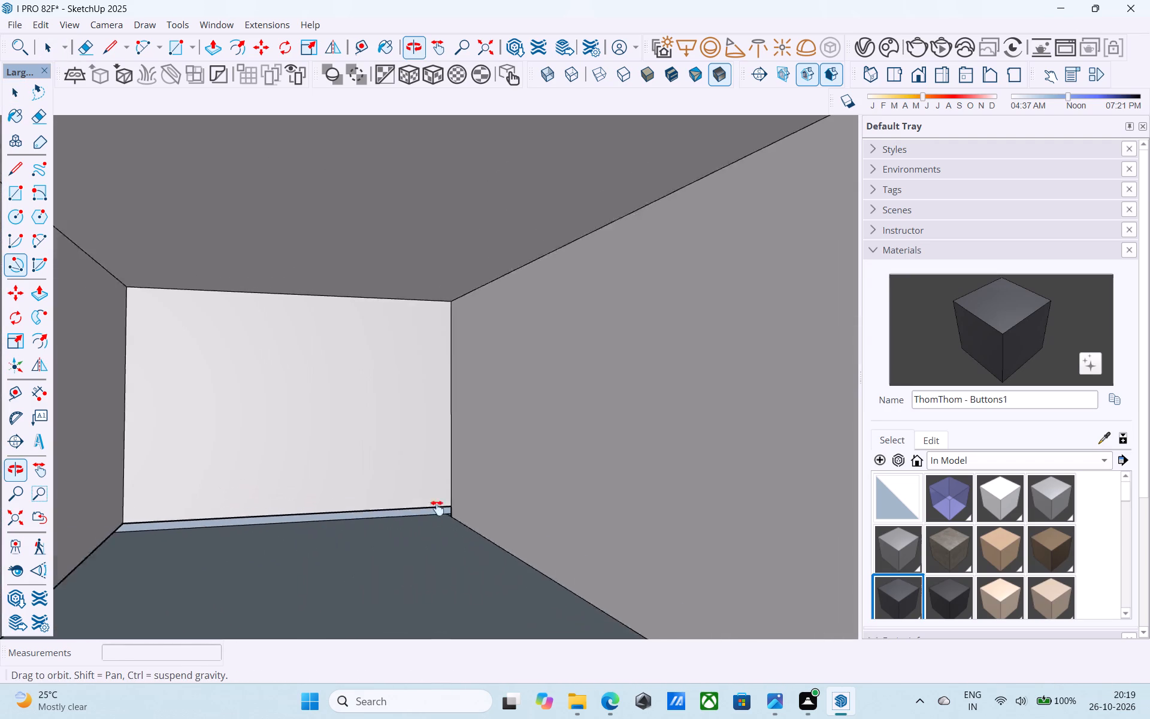
pyautogui.keyDown('shift'); pyautogui.moveTo(437, 508); pyautogui.dragTo(422, 504, button='middle'); pyautogui.keyUp('shift')
pyautogui.moveTo(254, 502); pyautogui.dragTo(231, 501, button='middle')
pyautogui.scroll(5, 234, 504)
pyautogui.press('l')
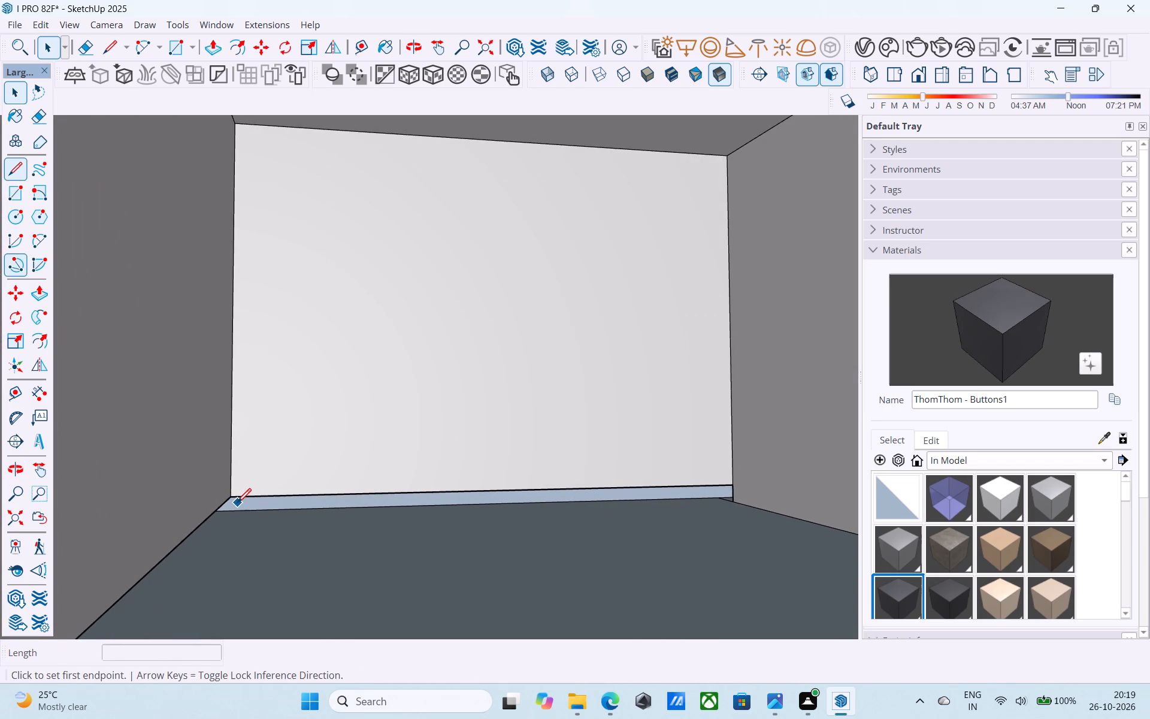
pyautogui.scroll(3, 237, 504)
pyautogui.click(231, 497)
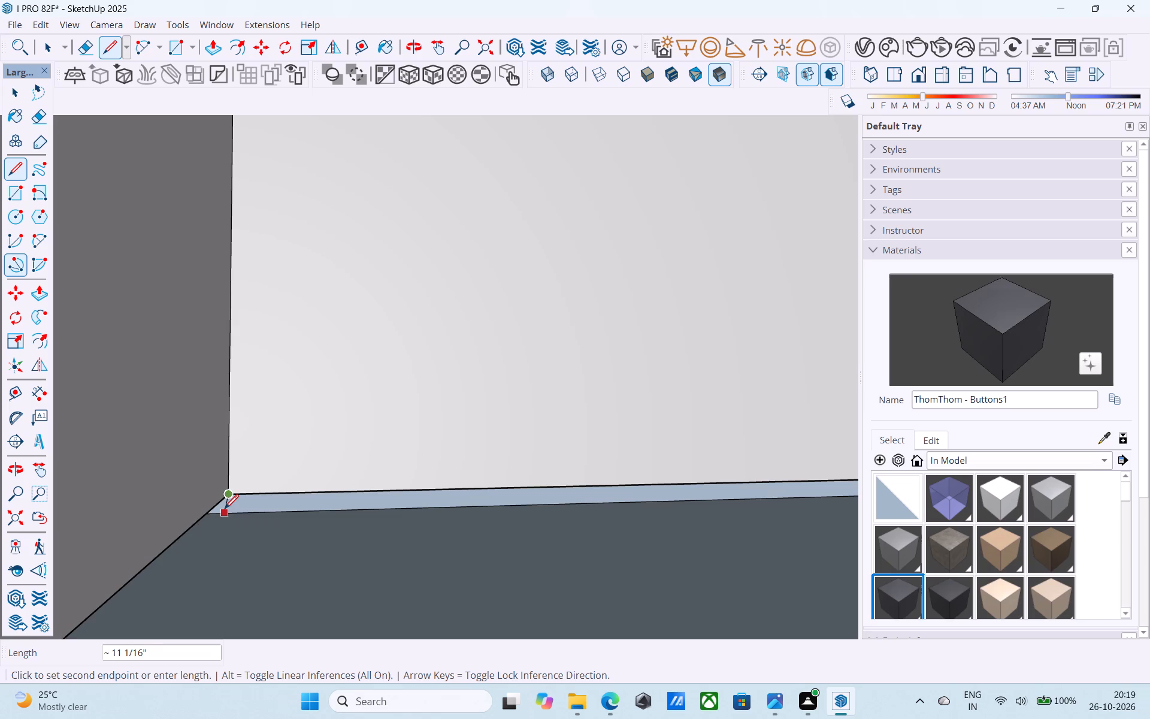
pyautogui.scroll(11, 225, 510)
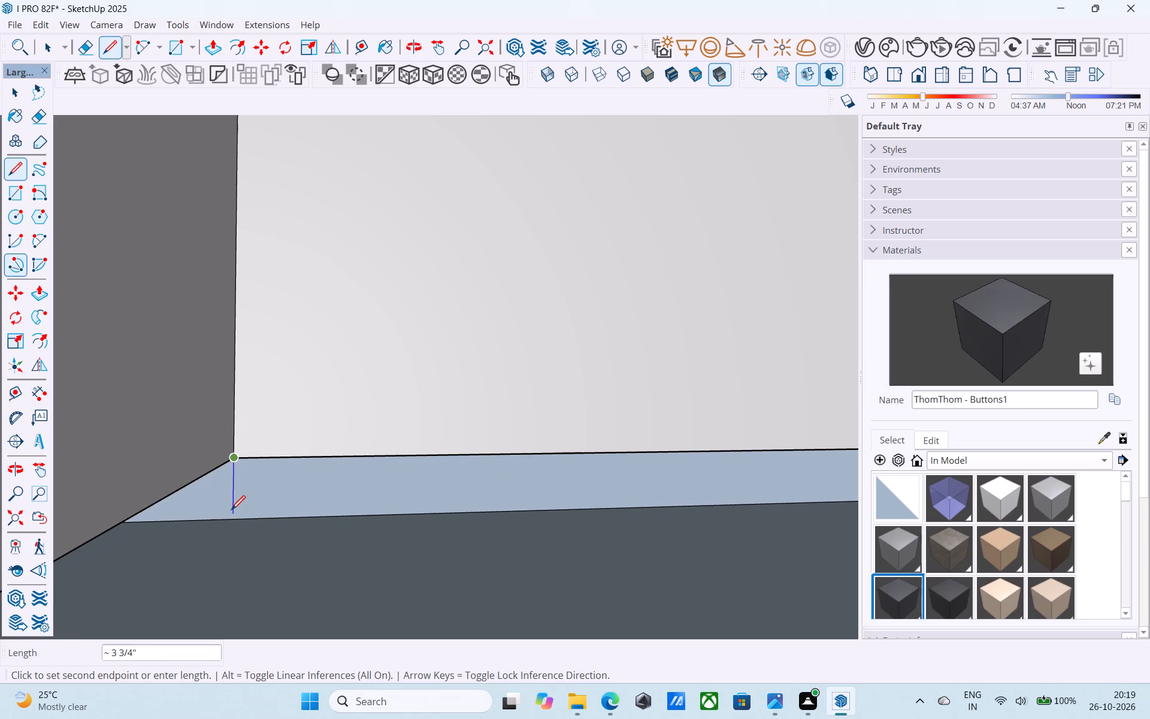
pyautogui.click(232, 510)
pyautogui.moveTo(232, 509); pyautogui.dragTo(0, 454, button='middle')
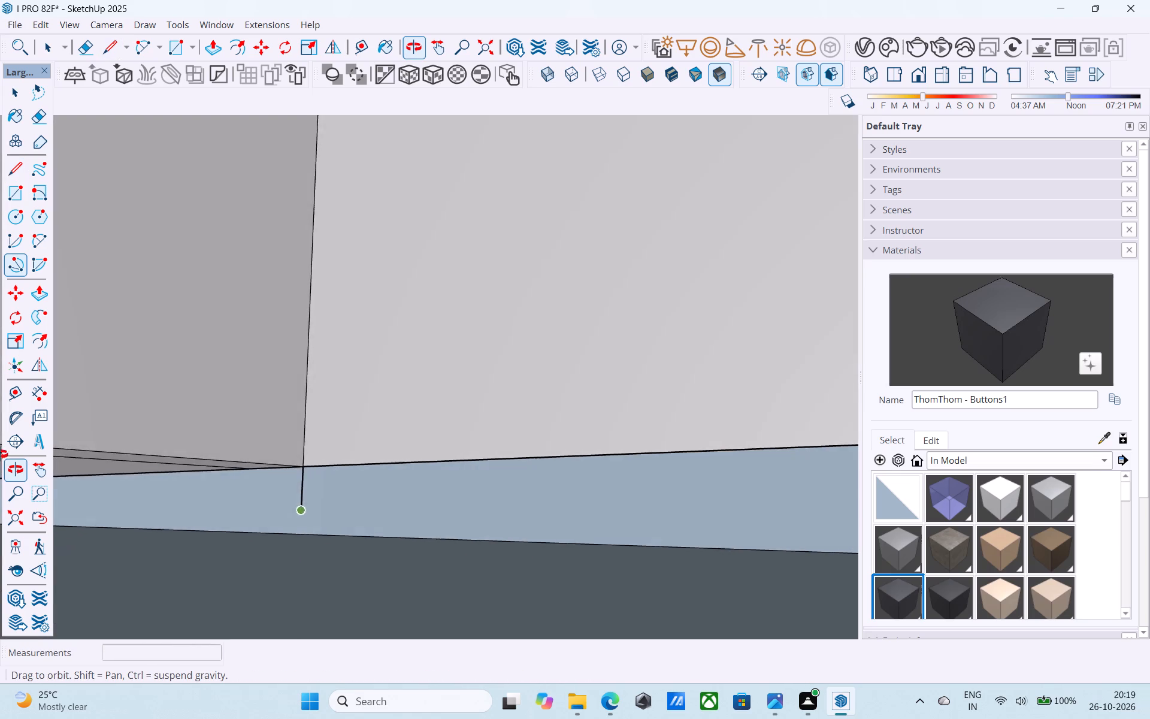
pyautogui.moveTo(0, 454); pyautogui.dragTo(0, 478, button='middle')
pyautogui.click(306, 501)
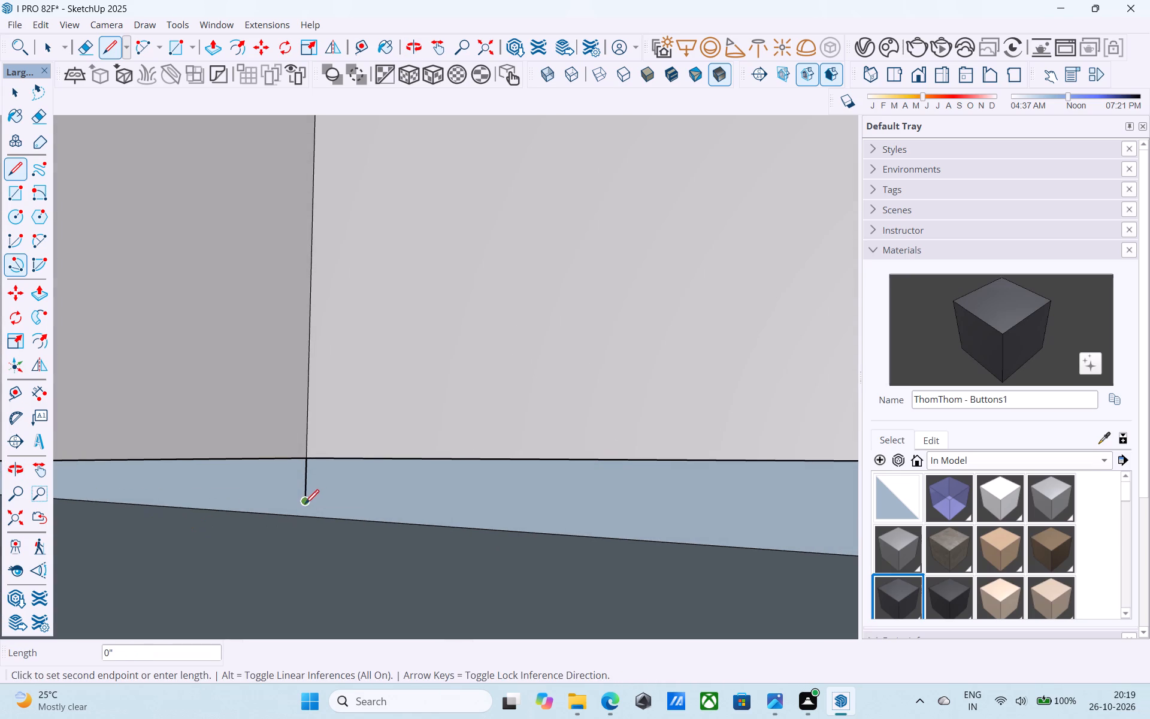
pyautogui.click(304, 538)
# Draw a 14' 6" line along the rear wall's base to the opposite corner, closing the strip face below the wall.
pyautogui.scroll(-1, 435, 552)
pyautogui.keyDown('shift'); pyautogui.moveTo(433, 551); pyautogui.dragTo(267, 570, button='middle'); pyautogui.keyUp('shift')
pyautogui.moveTo(654, 575); pyautogui.dragTo(515, 553, button='middle')
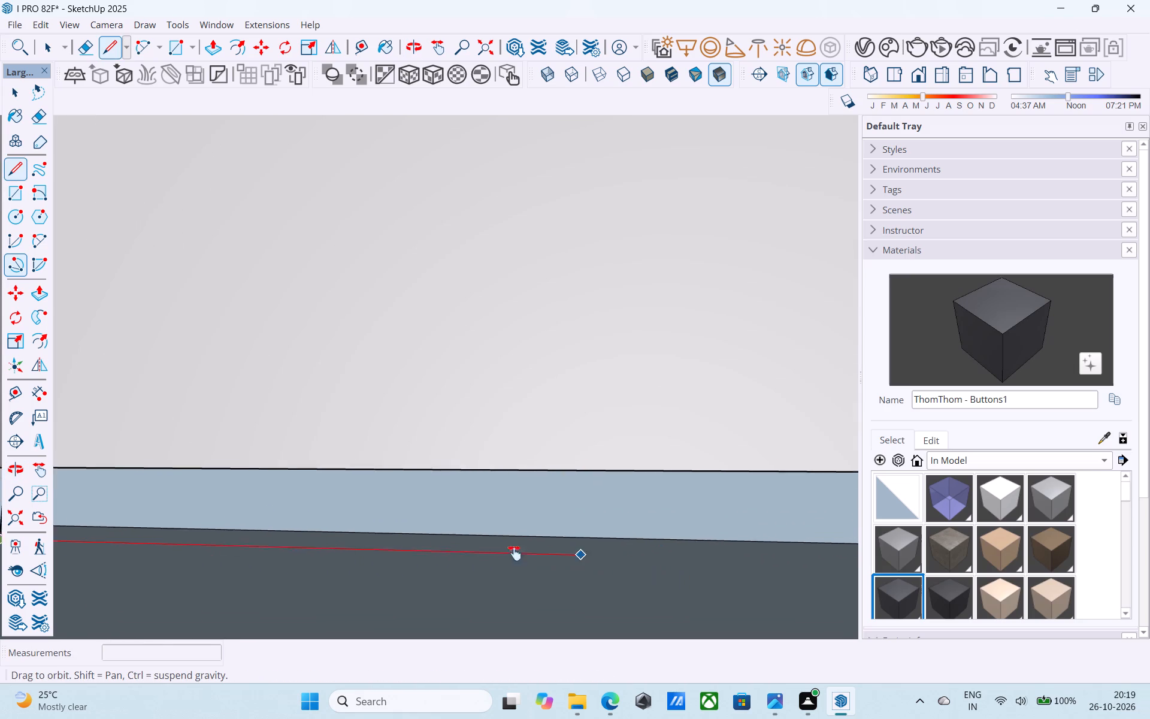
pyautogui.moveTo(515, 553); pyautogui.dragTo(309, 617, button='middle')
pyautogui.keyDown('shift'); pyautogui.moveTo(630, 502); pyautogui.dragTo(329, 555, button='middle'); pyautogui.keyUp('shift')
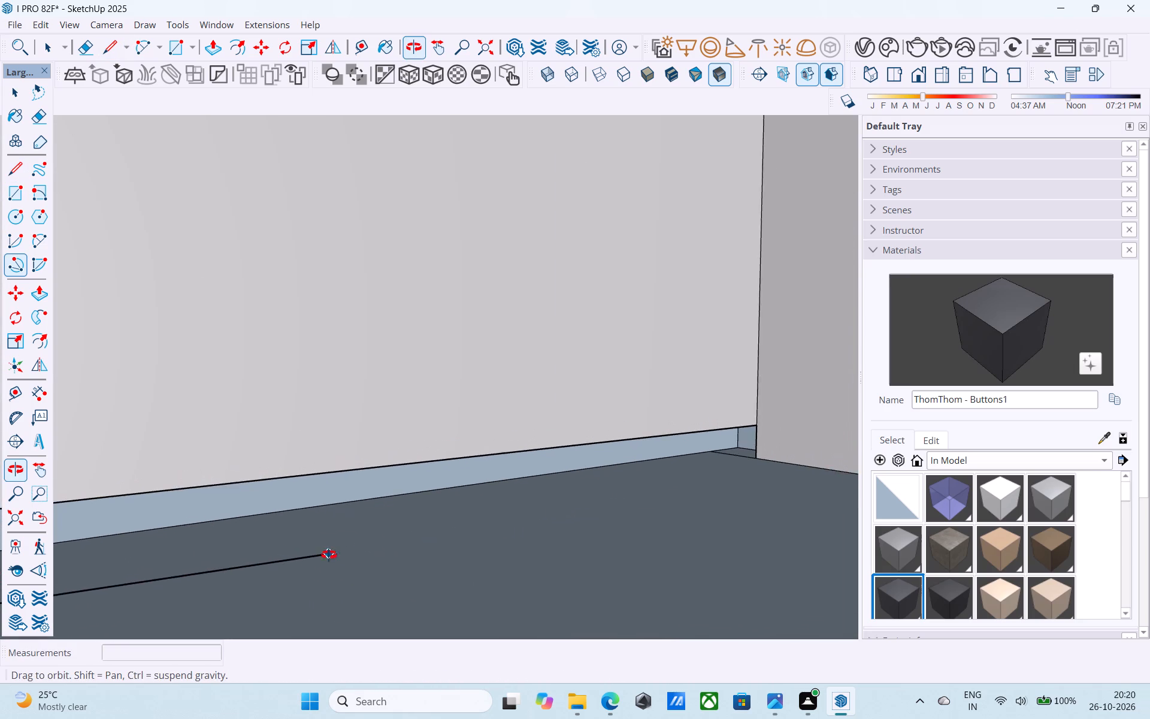
pyautogui.keyDown('shift'); pyautogui.moveTo(329, 555); pyautogui.dragTo(357, 551, button='middle'); pyautogui.keyUp('shift')
pyautogui.click(742, 450)
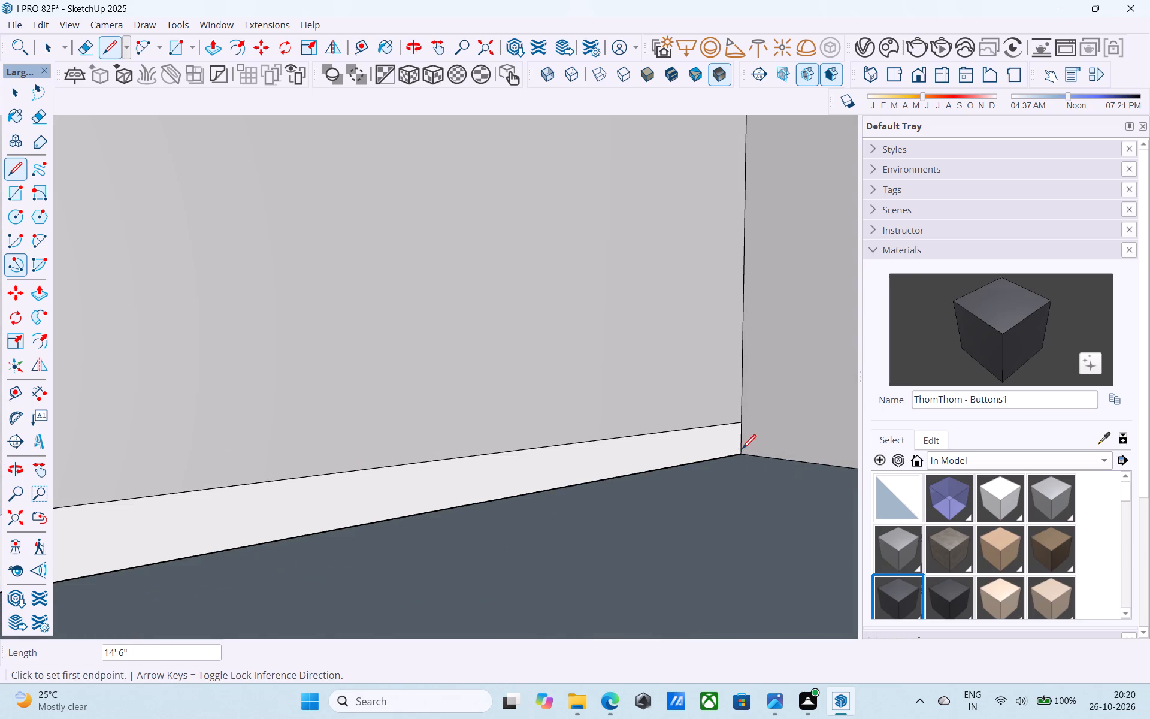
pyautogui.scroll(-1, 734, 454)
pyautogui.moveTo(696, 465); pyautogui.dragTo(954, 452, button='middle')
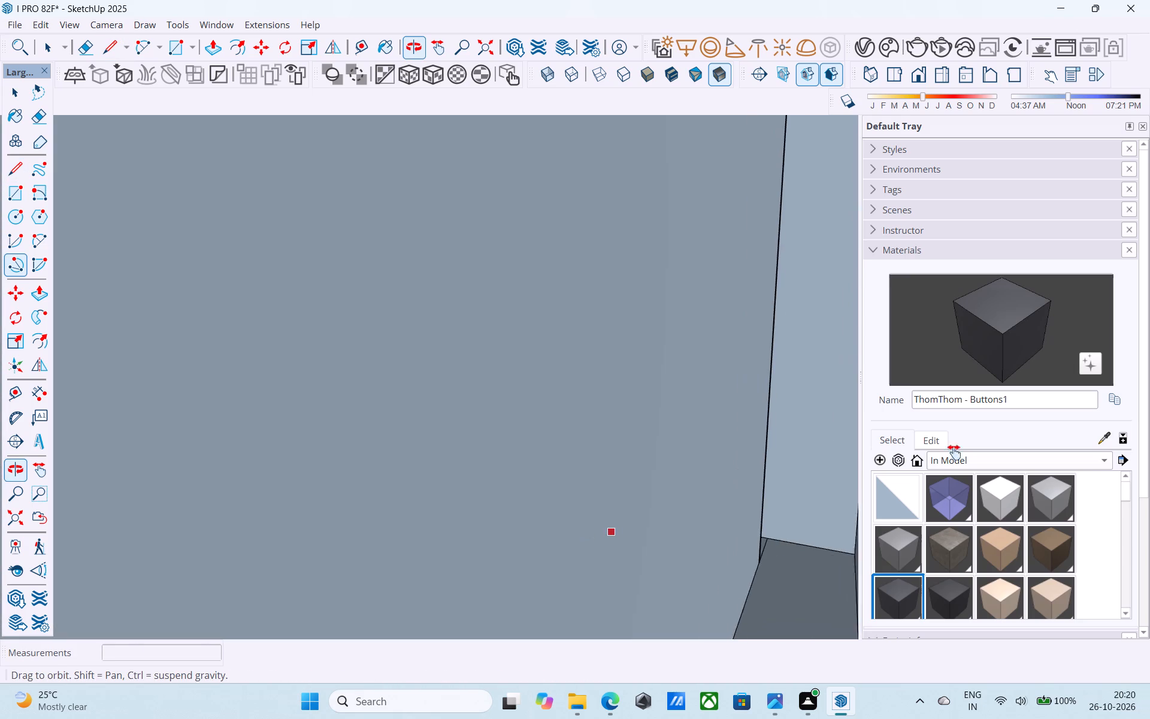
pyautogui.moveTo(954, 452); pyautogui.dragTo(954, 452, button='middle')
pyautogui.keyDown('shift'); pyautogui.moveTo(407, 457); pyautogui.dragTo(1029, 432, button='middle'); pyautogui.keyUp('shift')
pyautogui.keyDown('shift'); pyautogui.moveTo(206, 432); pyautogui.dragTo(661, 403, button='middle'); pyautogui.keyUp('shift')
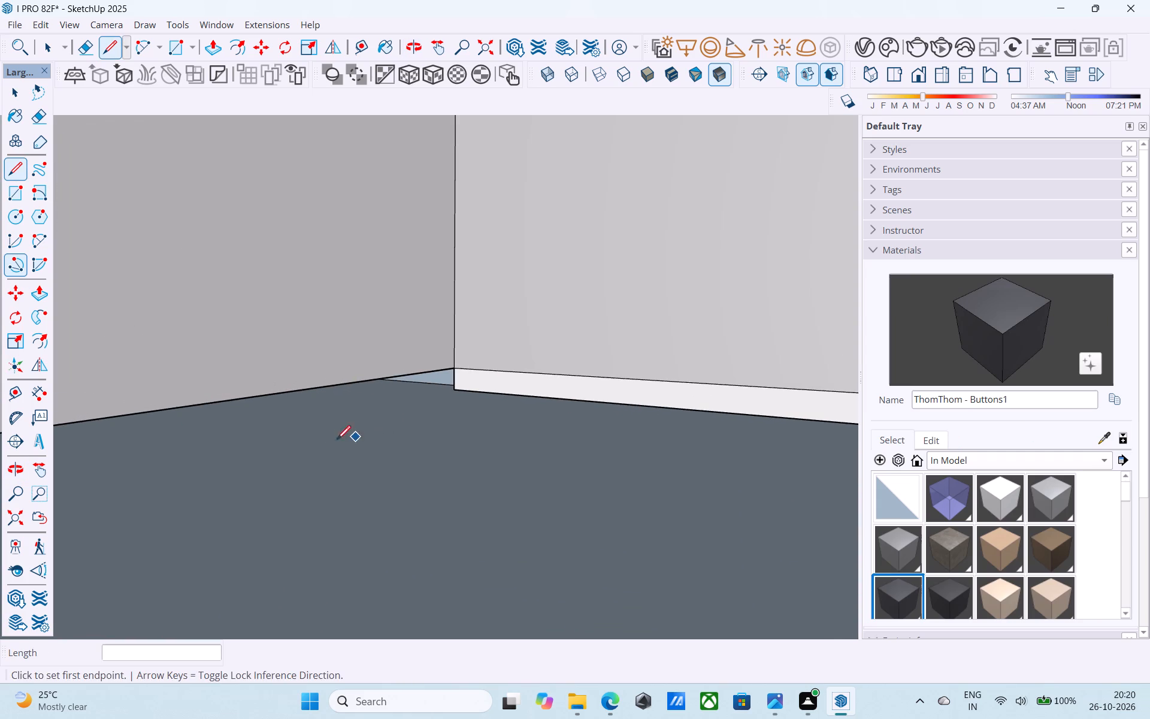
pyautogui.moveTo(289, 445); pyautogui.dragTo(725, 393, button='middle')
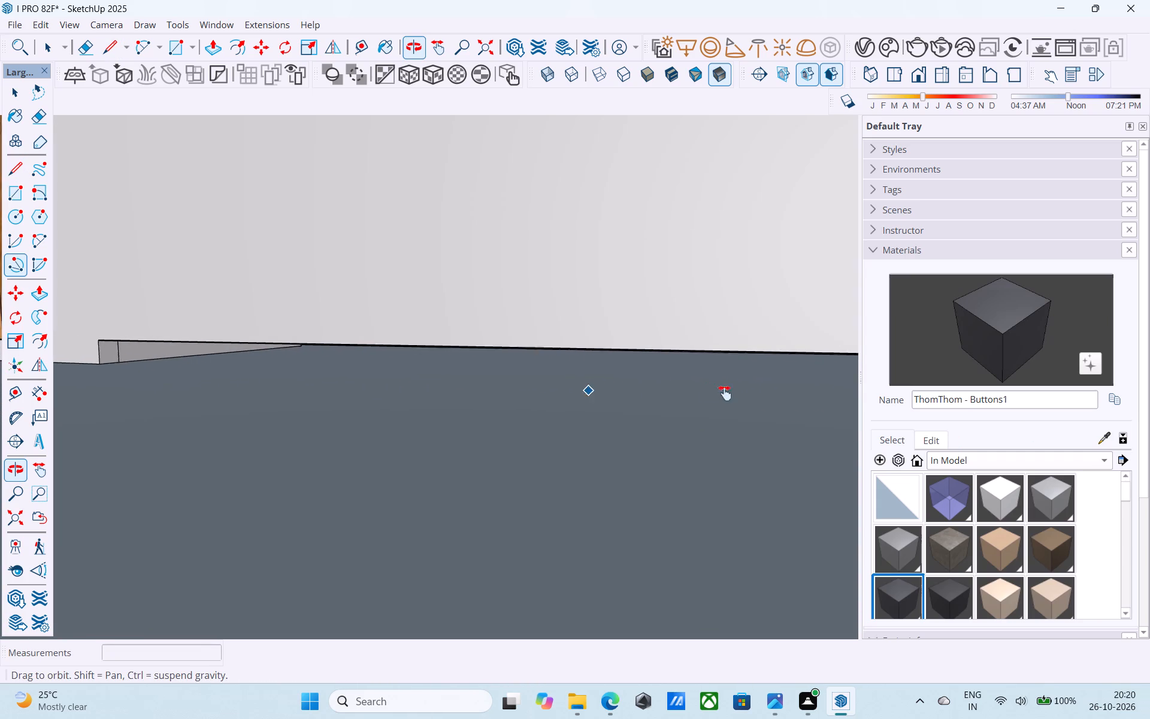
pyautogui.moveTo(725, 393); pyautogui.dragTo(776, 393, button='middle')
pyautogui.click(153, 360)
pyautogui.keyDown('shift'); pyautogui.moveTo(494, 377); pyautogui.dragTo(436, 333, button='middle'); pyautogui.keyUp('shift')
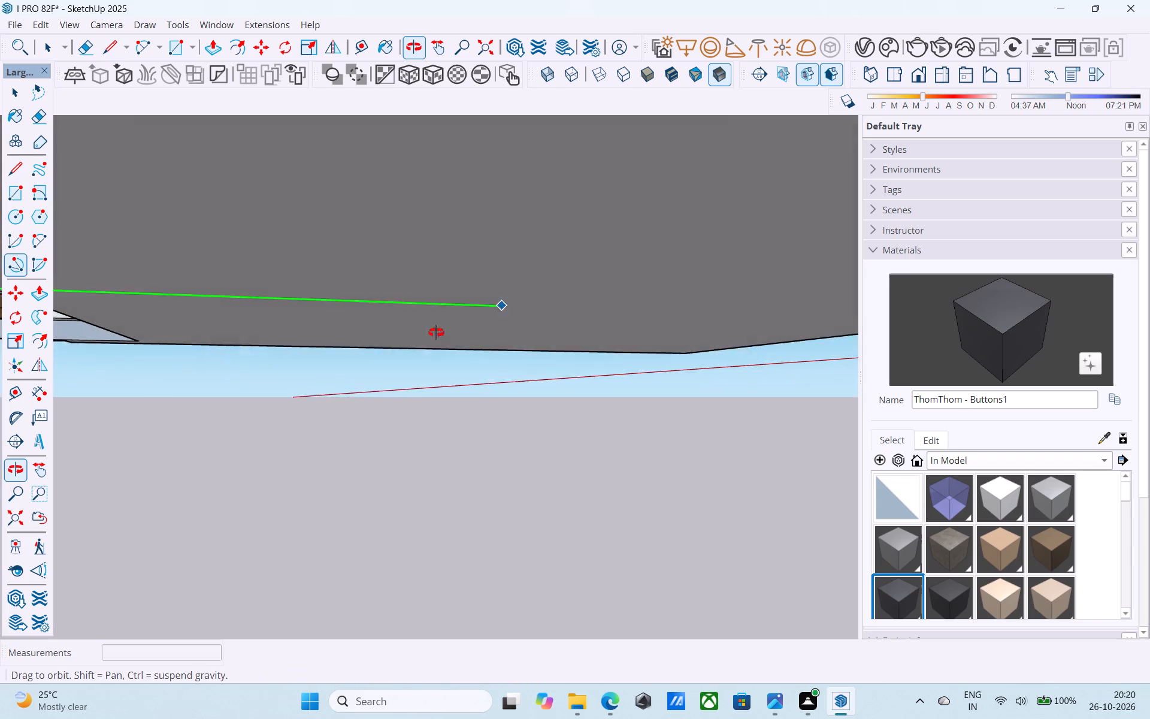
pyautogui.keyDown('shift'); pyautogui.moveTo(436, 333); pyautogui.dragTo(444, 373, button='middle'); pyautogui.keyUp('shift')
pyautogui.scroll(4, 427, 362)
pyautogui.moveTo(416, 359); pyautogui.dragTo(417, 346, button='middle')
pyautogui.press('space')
# Push/pull the exposed underside of the remaining raised wall 6" down to the room's floor slab.
pyautogui.scroll(2, 426, 331)
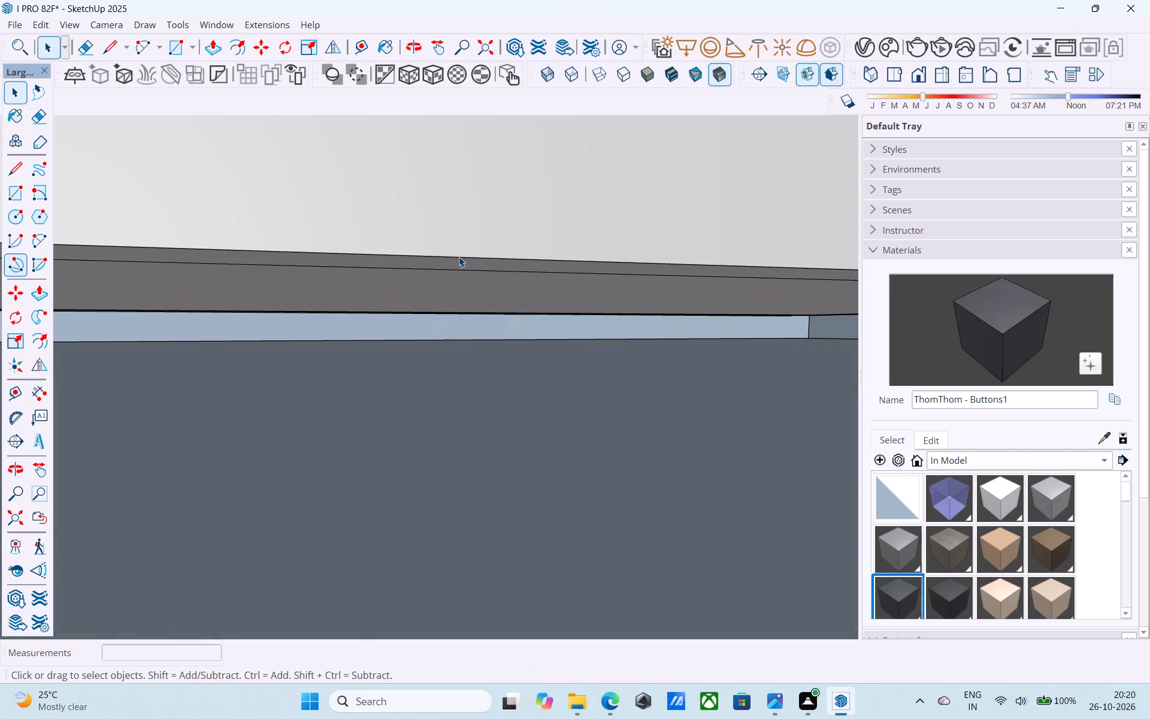
pyautogui.click(459, 263)
pyautogui.press('p')
pyautogui.click(459, 263)
pyautogui.click(449, 440)
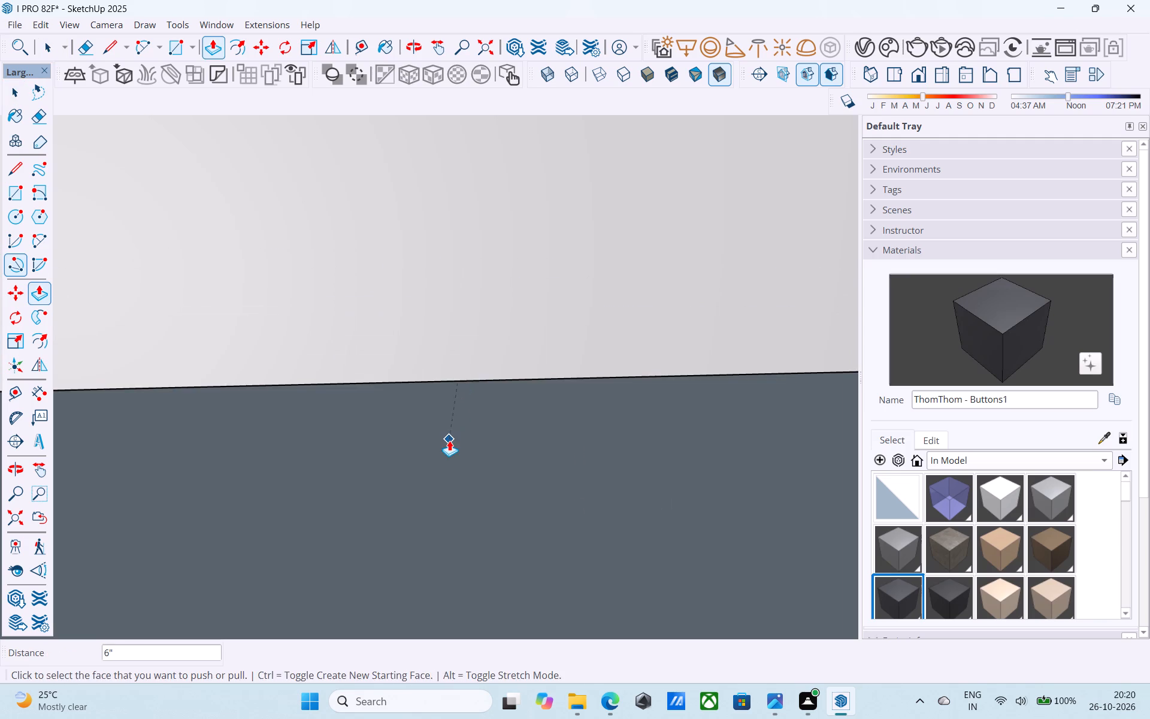
# Reverse the floor slab's face inside the ground-storey room.
pyautogui.moveTo(391, 329); pyautogui.dragTo(579, 484, button='middle')
pyautogui.press('space')
pyautogui.click(574, 477)
pyautogui.rightClick(574, 477)
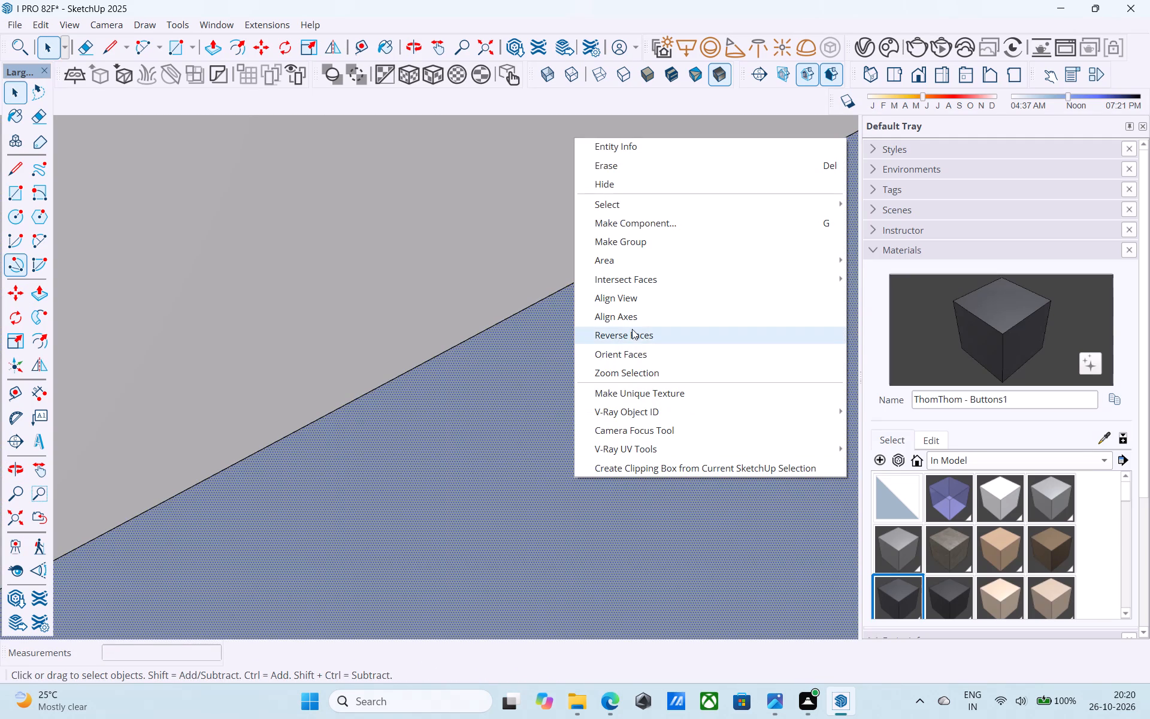
pyautogui.click(632, 329)
# Examine the ground-storey floor slab's face from the front and from beneath the building.
pyautogui.scroll(-14, 619, 340)
pyautogui.moveTo(553, 408); pyautogui.dragTo(543, 389, button='middle')
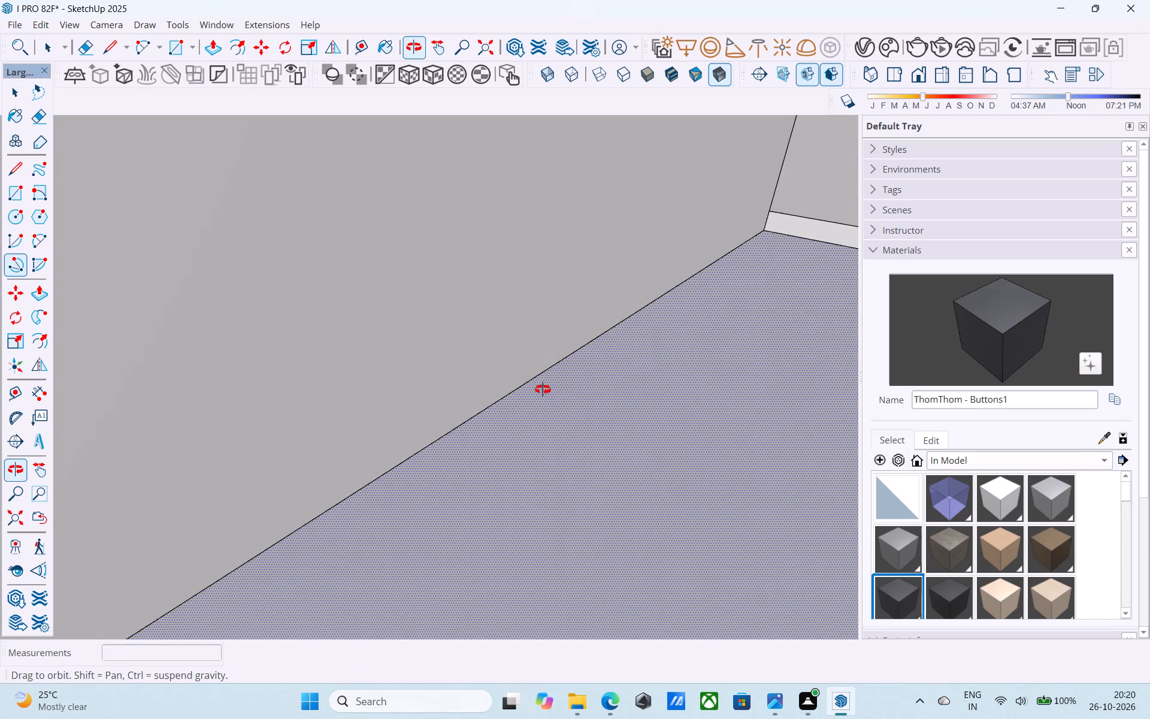
pyautogui.moveTo(543, 389); pyautogui.dragTo(456, 340, button='middle')
pyautogui.click(917, 75)
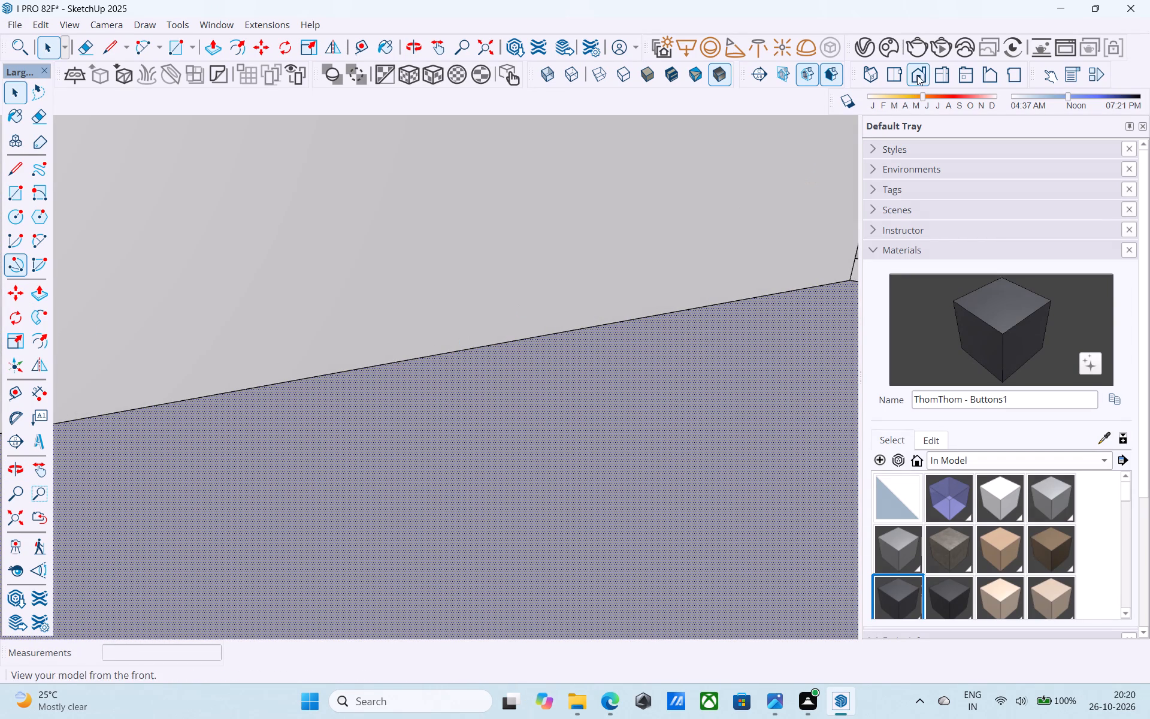
pyautogui.scroll(-20, 756, 247)
pyautogui.scroll(-10, 756, 247)
pyautogui.moveTo(671, 238); pyautogui.dragTo(364, 282, button='middle')
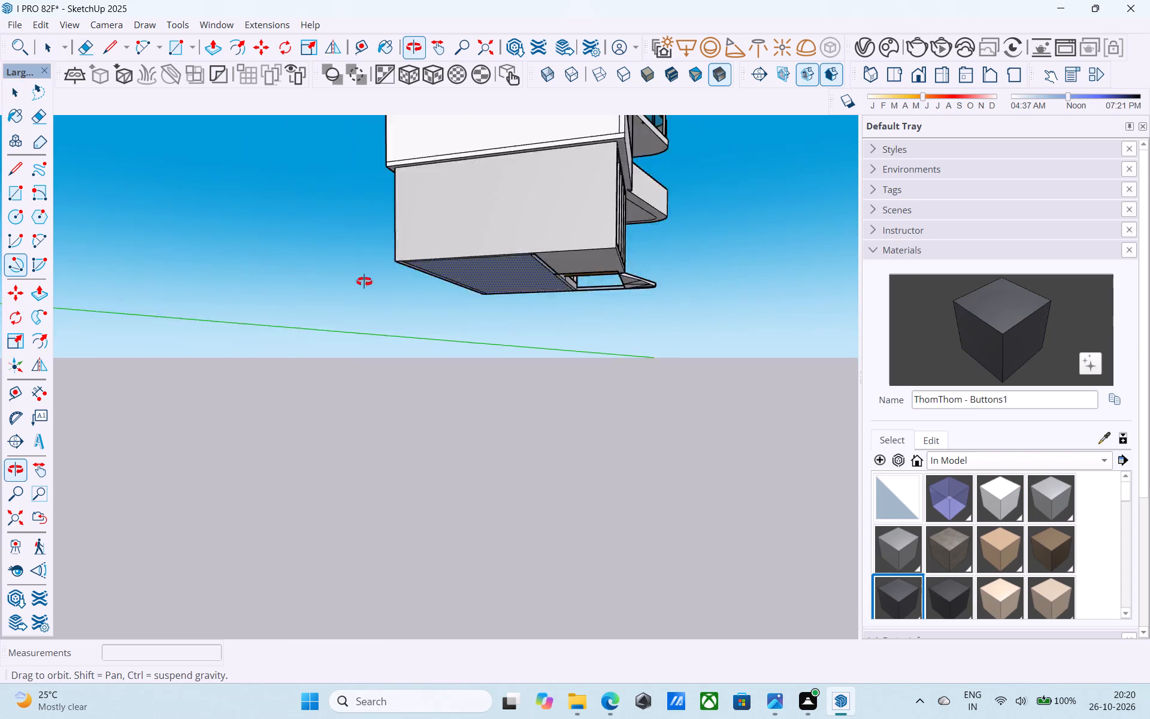
pyautogui.moveTo(364, 282); pyautogui.dragTo(153, 318, button='middle')
pyautogui.moveTo(374, 365); pyautogui.dragTo(305, 65, button='middle')
pyautogui.scroll(9, 413, 376)
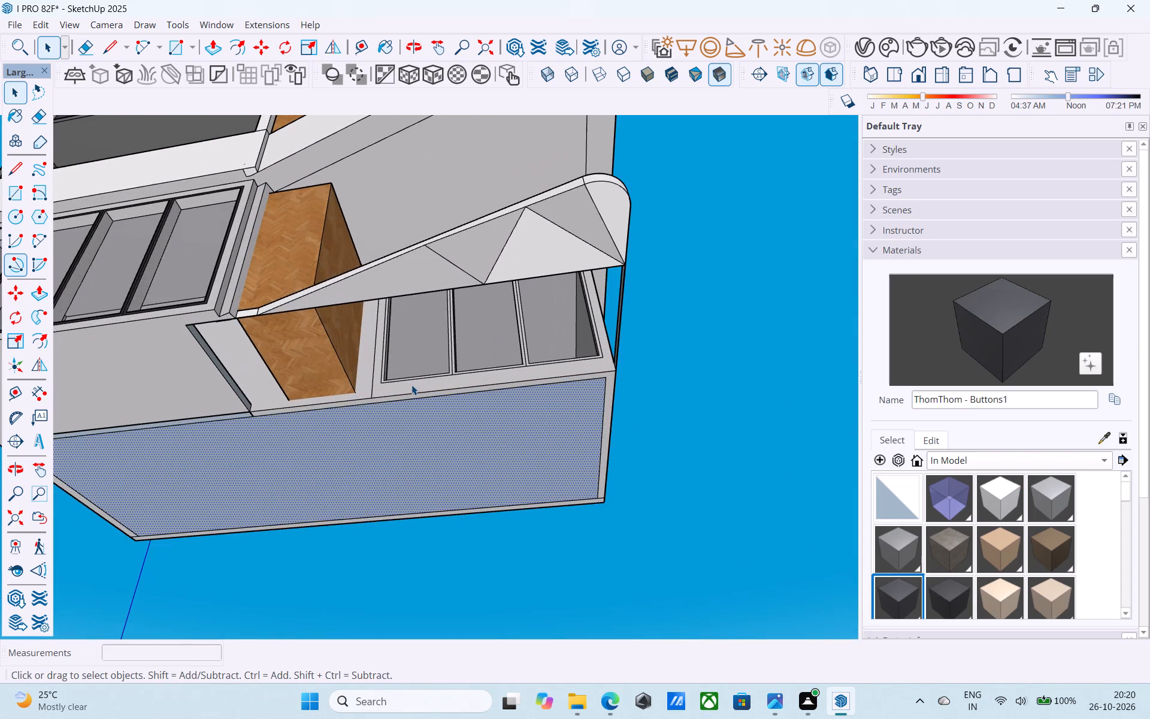
pyautogui.scroll(-6, 663, 357)
pyautogui.moveTo(506, 429); pyautogui.dragTo(579, 176, button='middle')
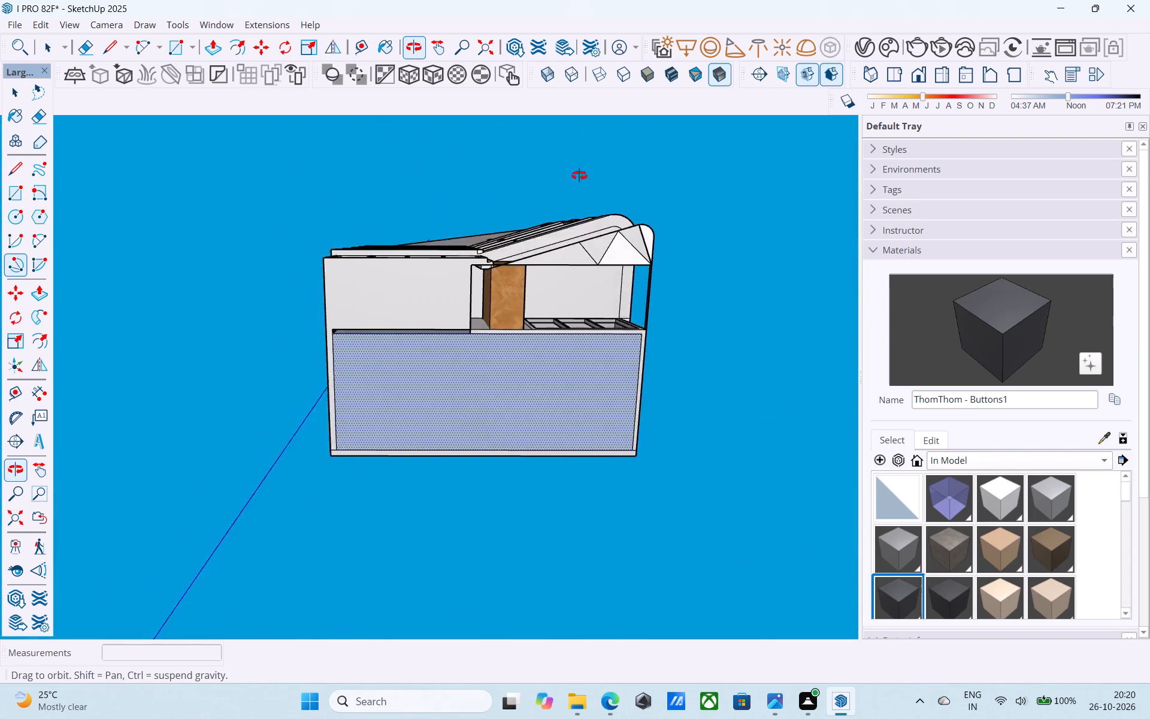
pyautogui.moveTo(579, 176); pyautogui.dragTo(585, 160, button='middle')
# Draw a 16' 3" by 6" rectangle over the recessed strip between the floor slab and the adjoining underside.
pyautogui.scroll(13, 398, 349)
pyautogui.moveTo(373, 298); pyautogui.dragTo(477, 397, button='middle')
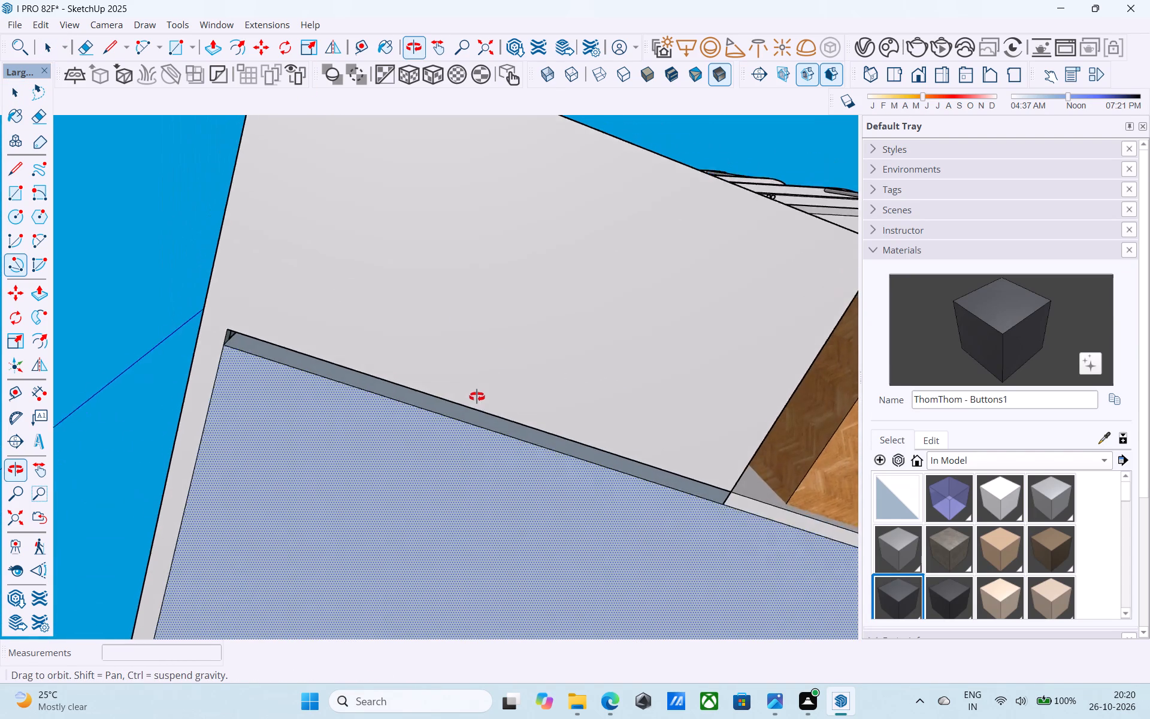
pyautogui.moveTo(477, 397); pyautogui.dragTo(531, 449, button='middle')
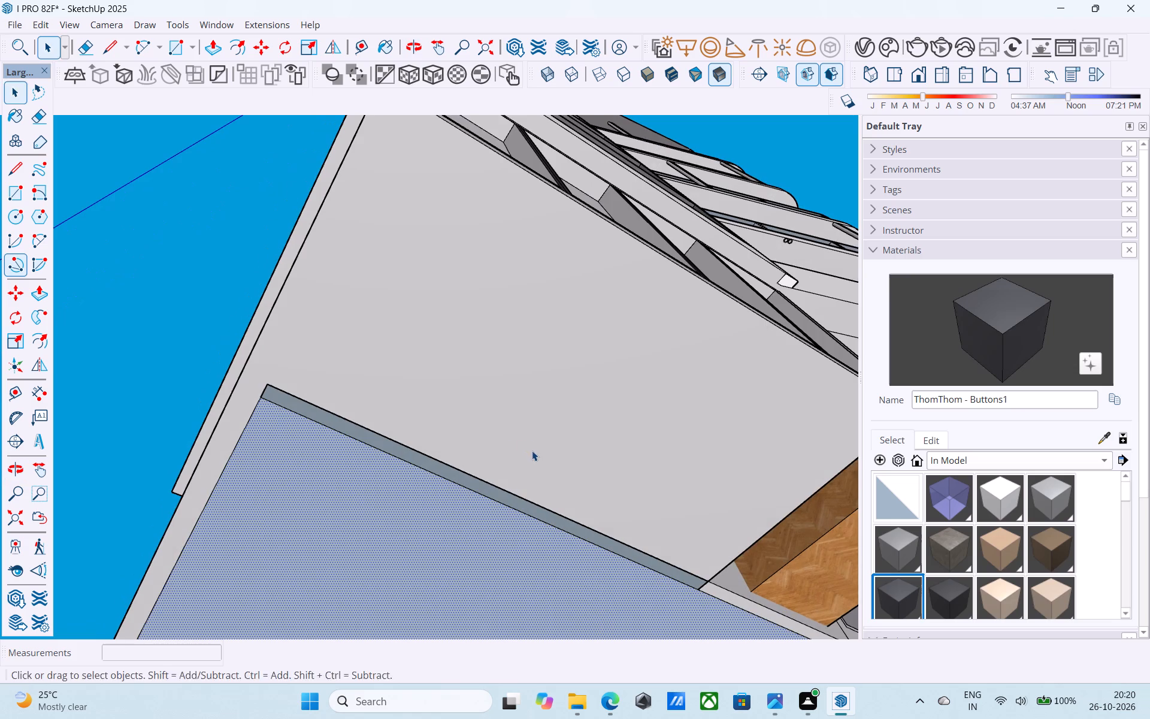
pyautogui.press('r')
pyautogui.click(269, 391)
pyautogui.moveTo(301, 434); pyautogui.dragTo(441, 544, button='middle')
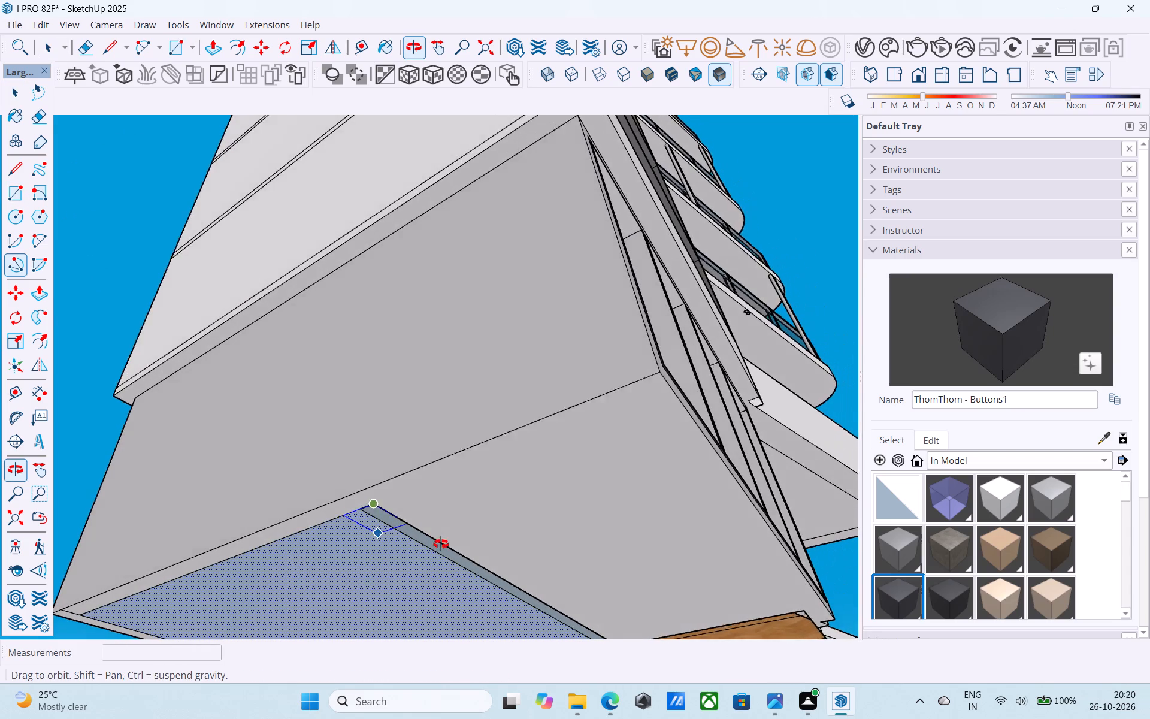
pyautogui.moveTo(441, 544); pyautogui.dragTo(355, 319, button='middle')
pyautogui.keyDown('shift'); pyautogui.scroll(1, 423, 480); pyautogui.keyUp('shift')
pyautogui.scroll(1, 576, 537)
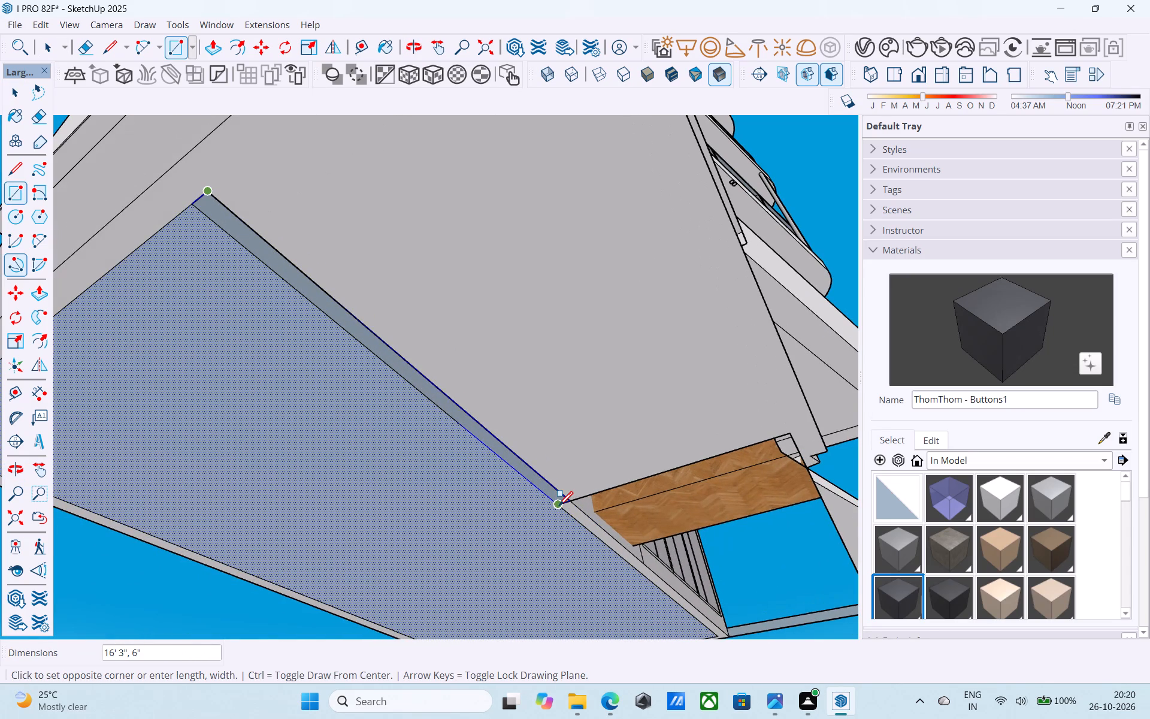
pyautogui.click(559, 507)
pyautogui.scroll(-5, 559, 506)
pyautogui.press('space')
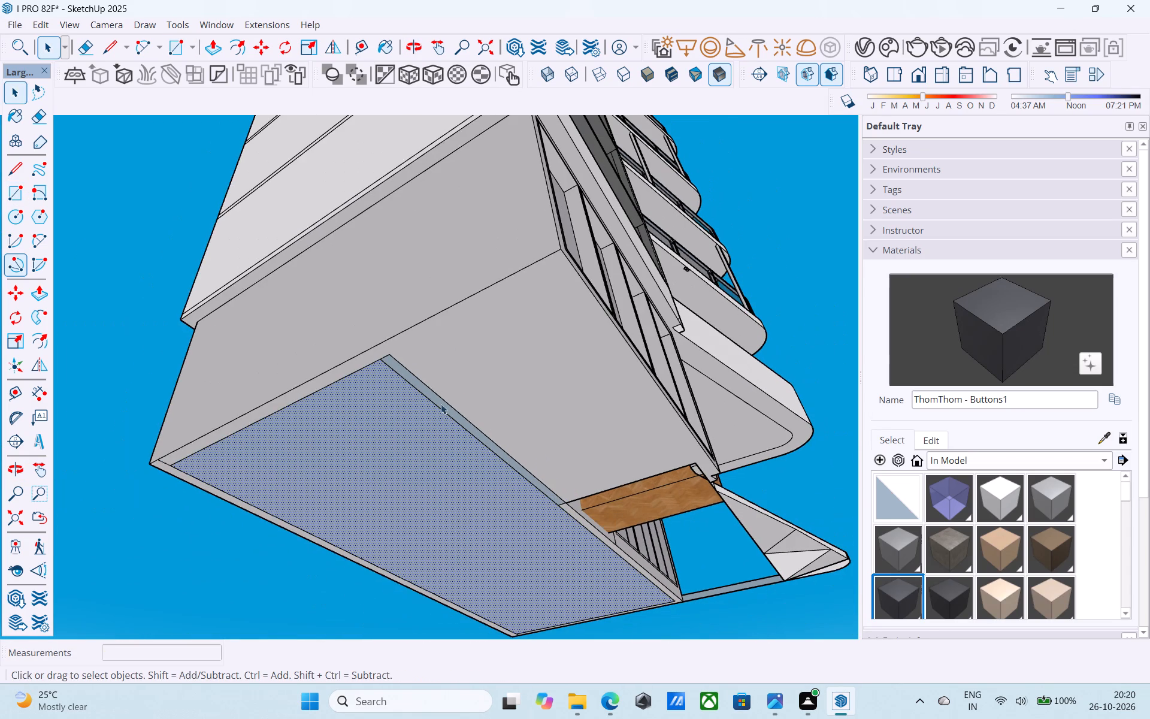
# Draw a 6" line from the outer rear corner of the strip beside the floor slab.
pyautogui.press('l')
pyautogui.click(395, 353)
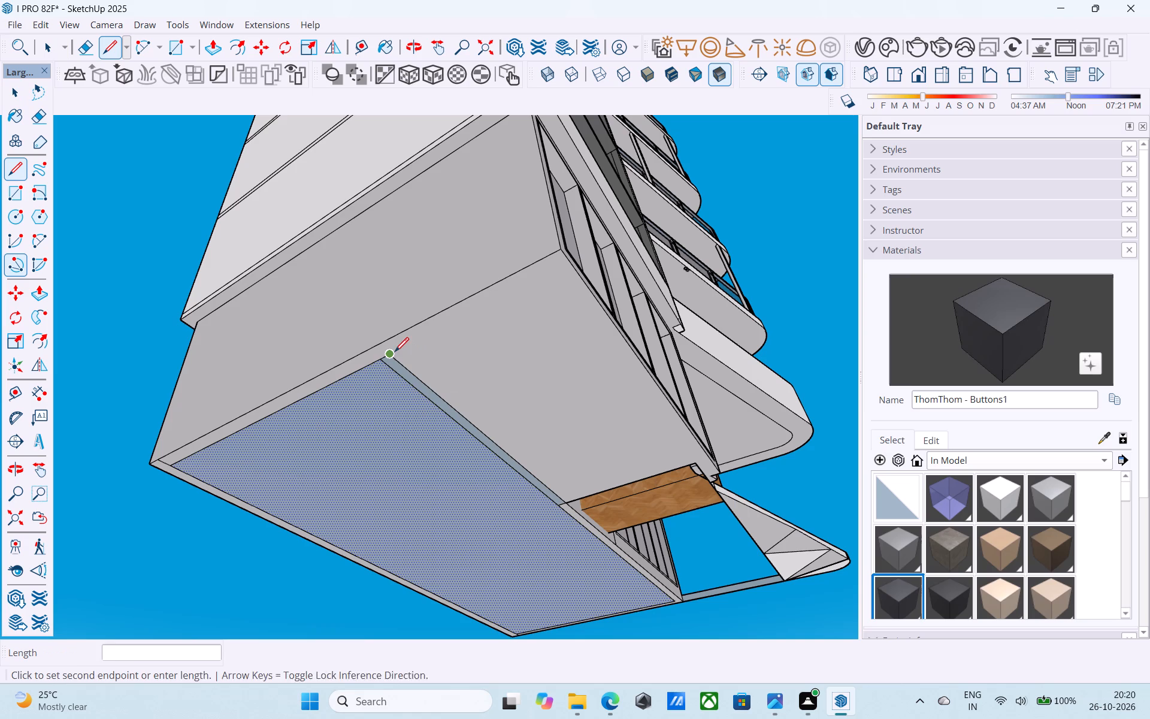
pyautogui.press('6')
pyautogui.hotkey('shift', '"')
pyautogui.press('Return')
pyautogui.press('space')
# Draw a 6" vertical line down from the floor slab's diagonally opposite corner.
pyautogui.press('l')
pyautogui.scroll(-3, 402, 394)
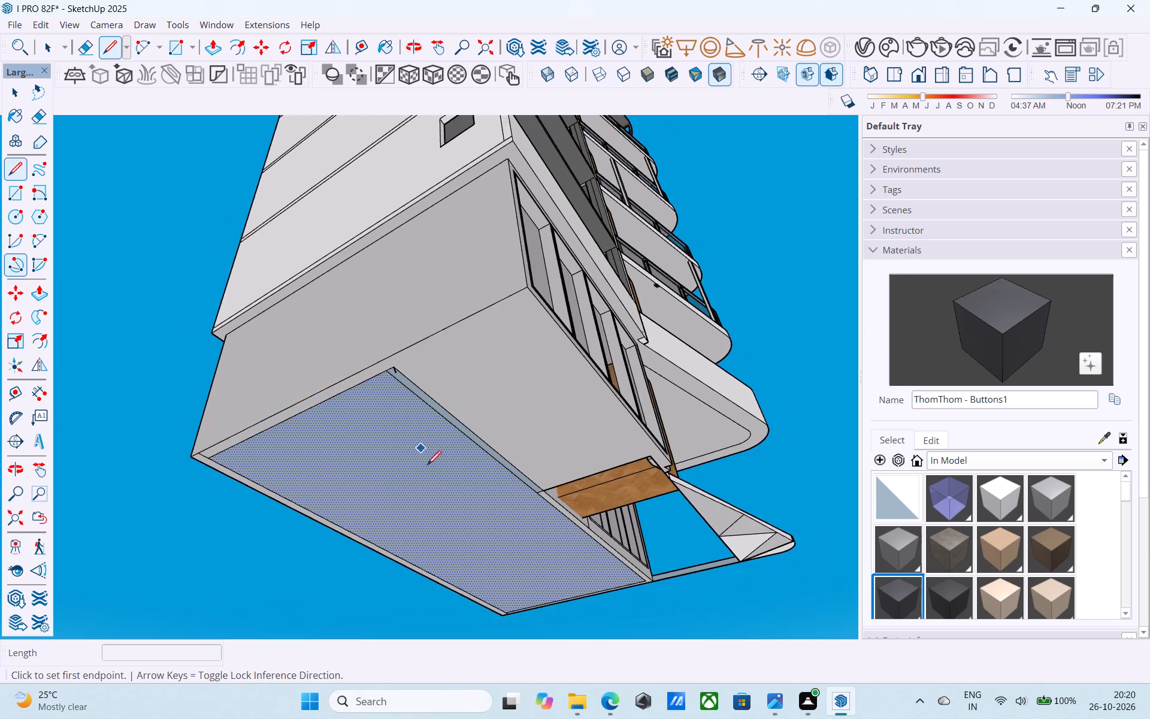
pyautogui.keyDown('shift'); pyautogui.moveTo(434, 490); pyautogui.dragTo(432, 307, button='middle'); pyautogui.keyUp('shift')
pyautogui.scroll(9, 516, 467)
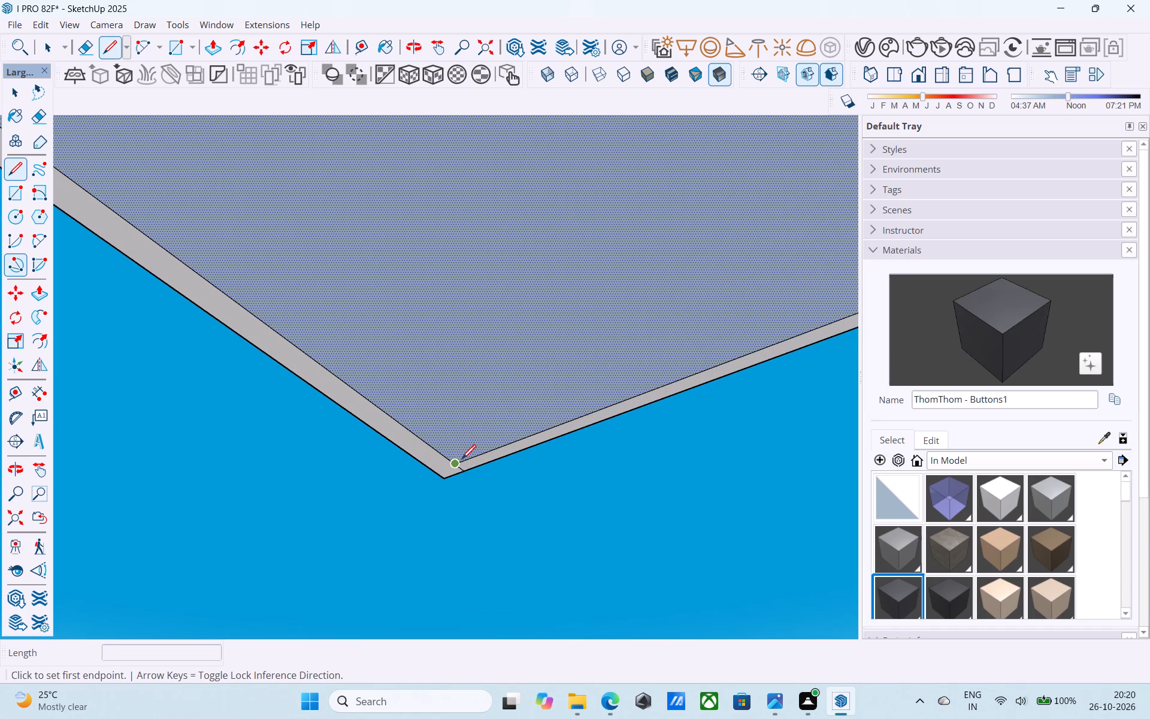
pyautogui.click(462, 460)
pyautogui.press('6')
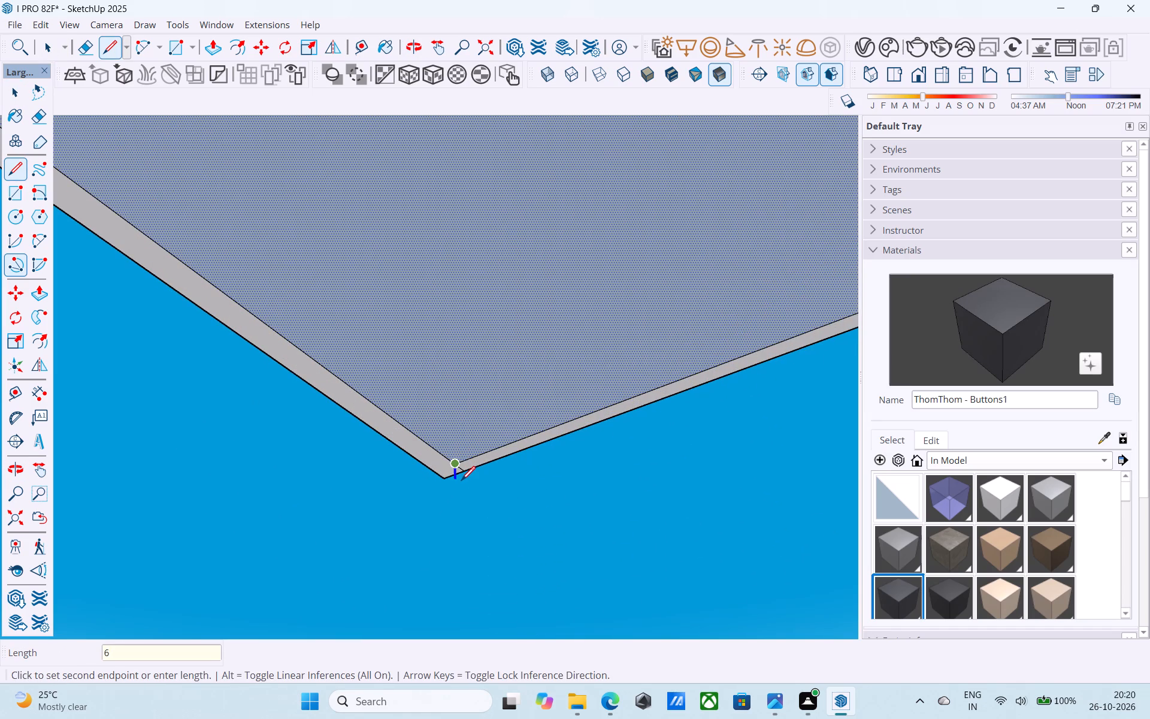
pyautogui.hotkey('shift', '"')
pyautogui.press('Return')
pyautogui.press('space')
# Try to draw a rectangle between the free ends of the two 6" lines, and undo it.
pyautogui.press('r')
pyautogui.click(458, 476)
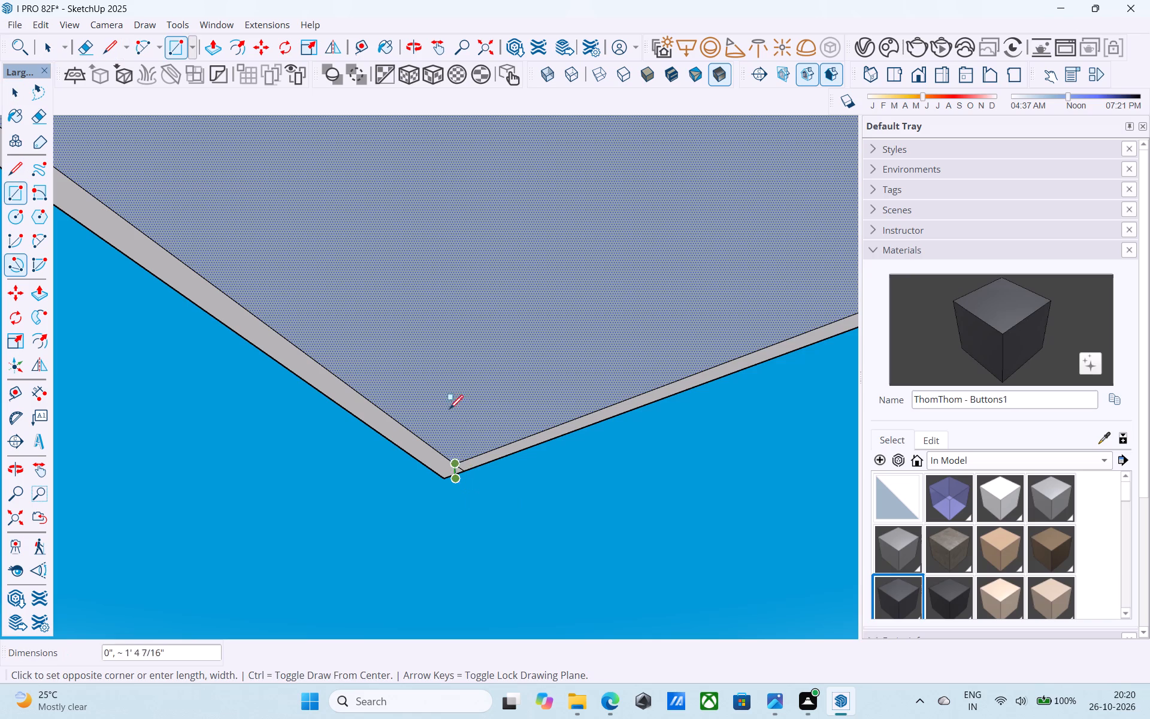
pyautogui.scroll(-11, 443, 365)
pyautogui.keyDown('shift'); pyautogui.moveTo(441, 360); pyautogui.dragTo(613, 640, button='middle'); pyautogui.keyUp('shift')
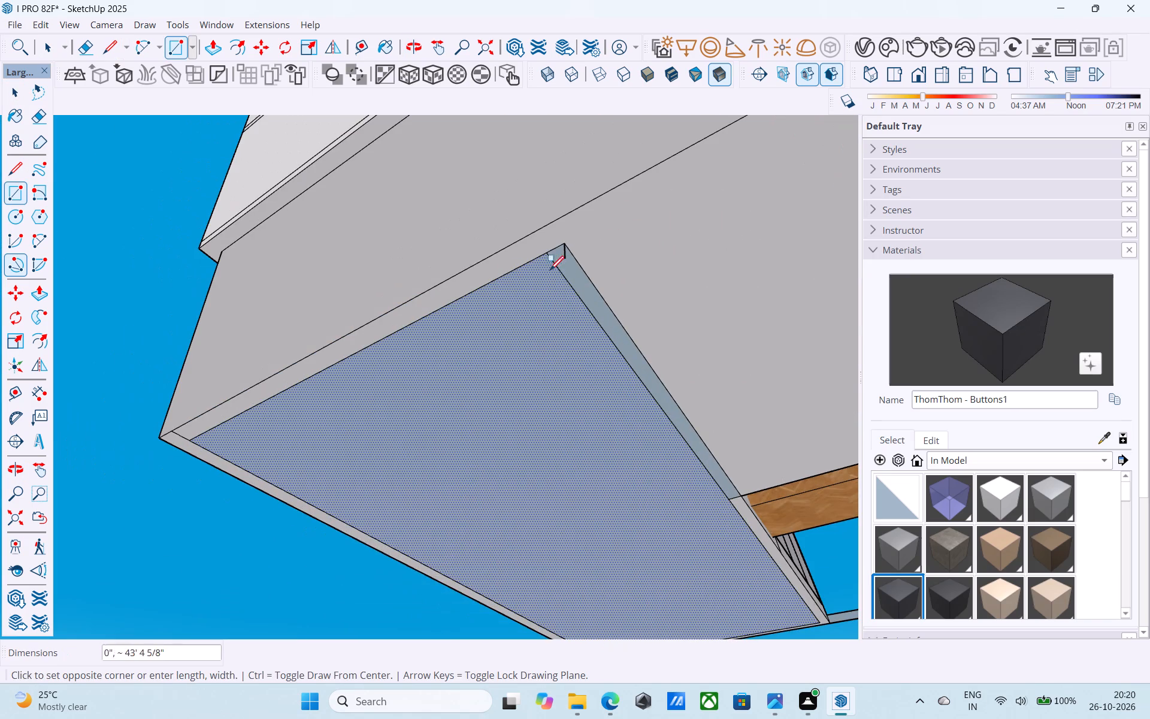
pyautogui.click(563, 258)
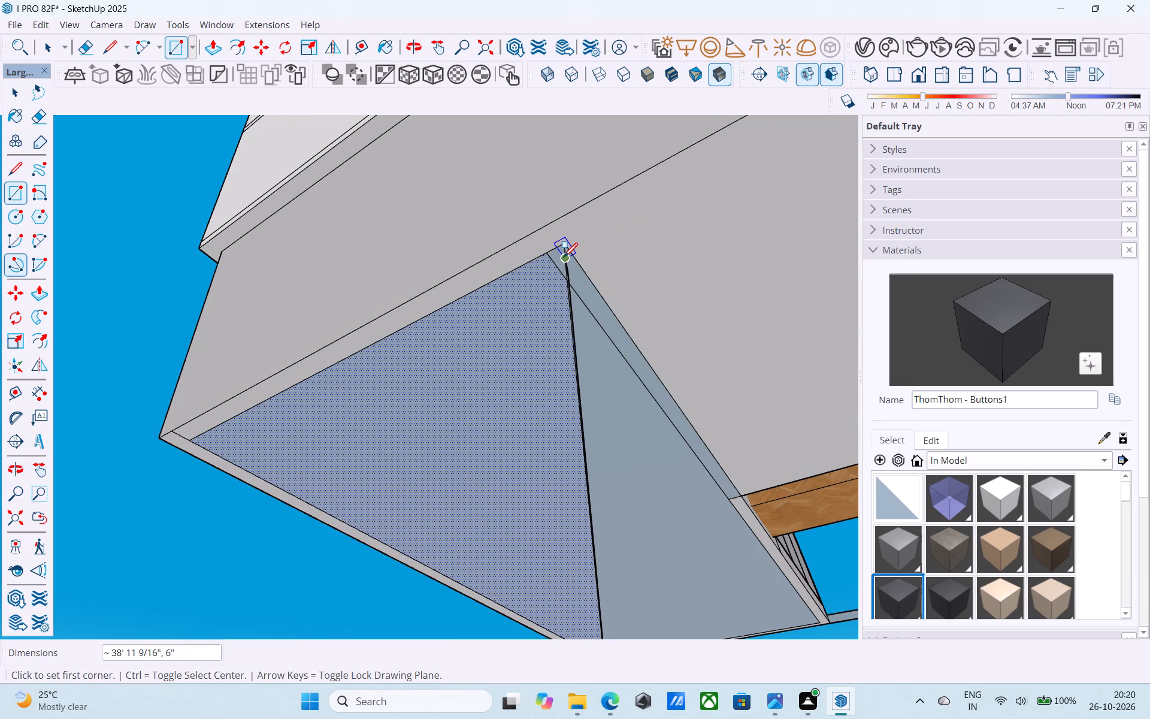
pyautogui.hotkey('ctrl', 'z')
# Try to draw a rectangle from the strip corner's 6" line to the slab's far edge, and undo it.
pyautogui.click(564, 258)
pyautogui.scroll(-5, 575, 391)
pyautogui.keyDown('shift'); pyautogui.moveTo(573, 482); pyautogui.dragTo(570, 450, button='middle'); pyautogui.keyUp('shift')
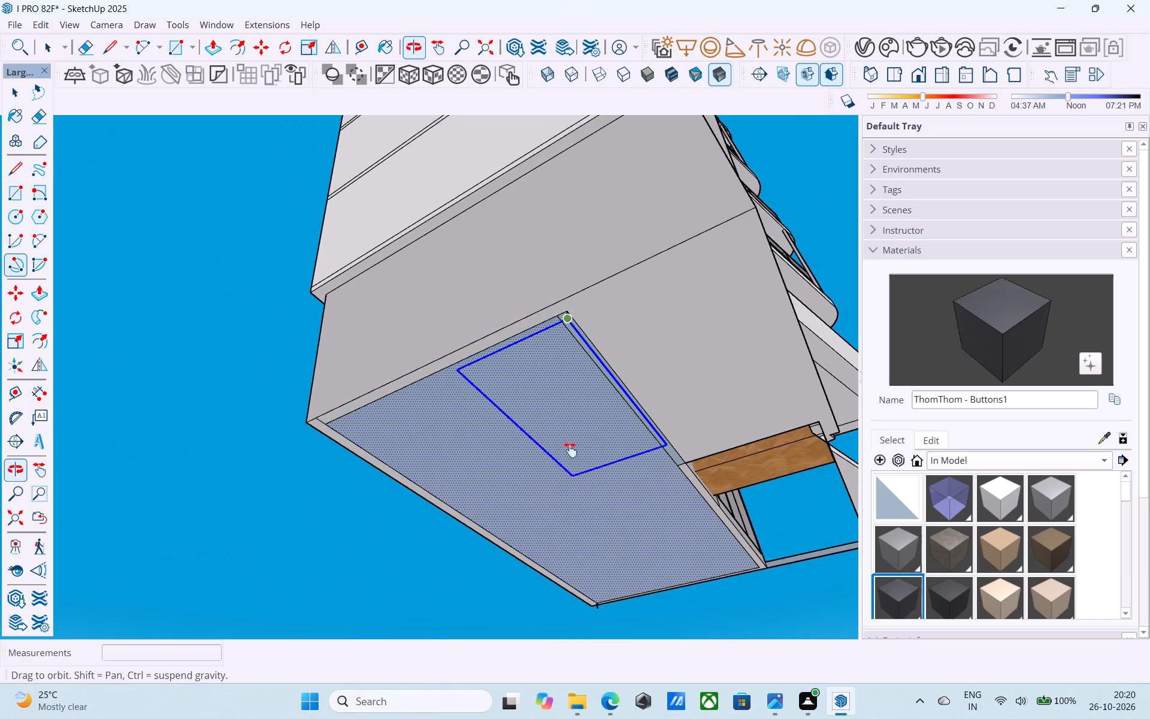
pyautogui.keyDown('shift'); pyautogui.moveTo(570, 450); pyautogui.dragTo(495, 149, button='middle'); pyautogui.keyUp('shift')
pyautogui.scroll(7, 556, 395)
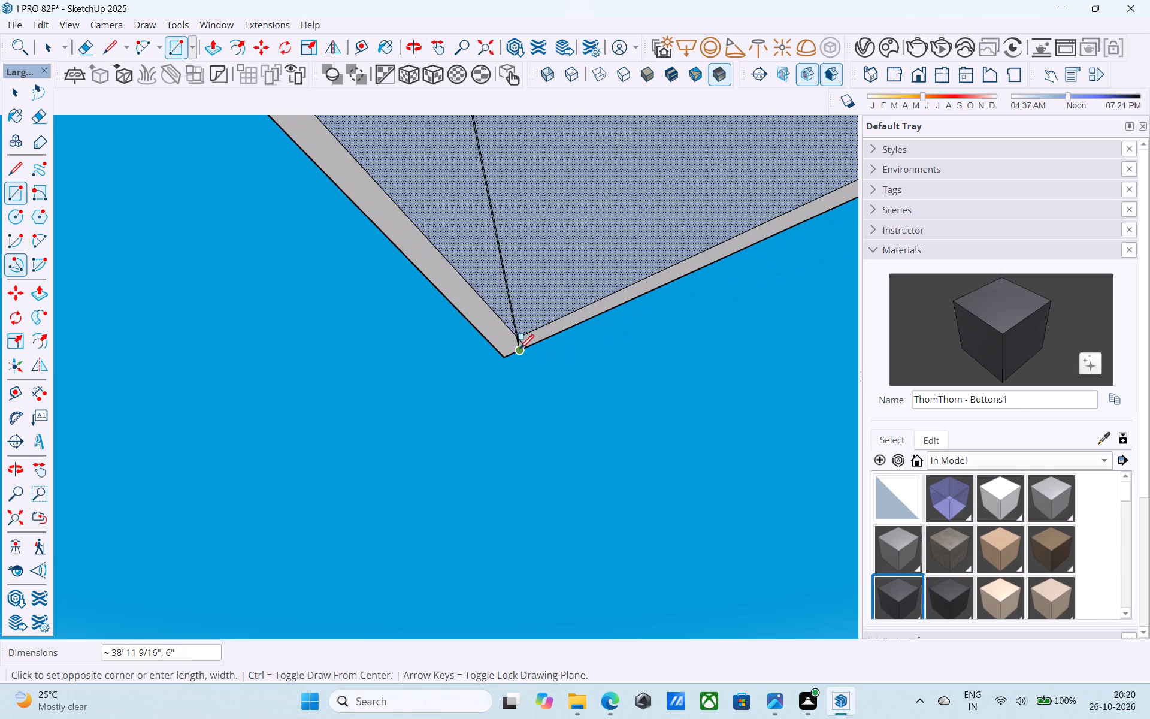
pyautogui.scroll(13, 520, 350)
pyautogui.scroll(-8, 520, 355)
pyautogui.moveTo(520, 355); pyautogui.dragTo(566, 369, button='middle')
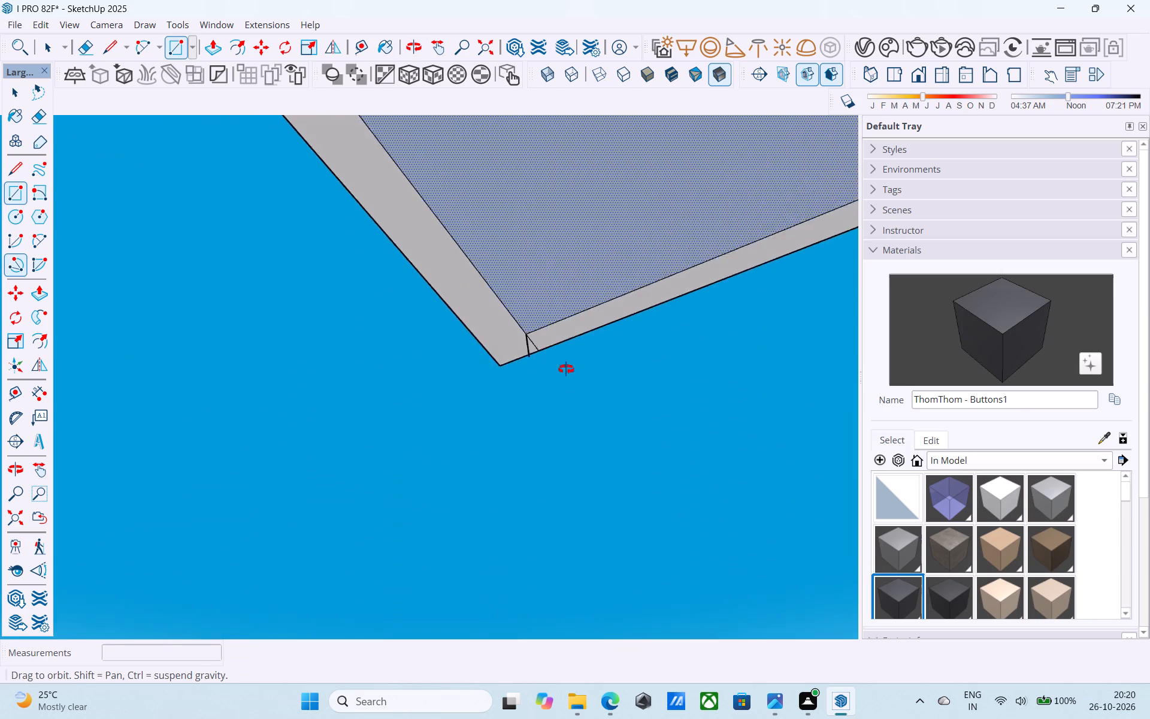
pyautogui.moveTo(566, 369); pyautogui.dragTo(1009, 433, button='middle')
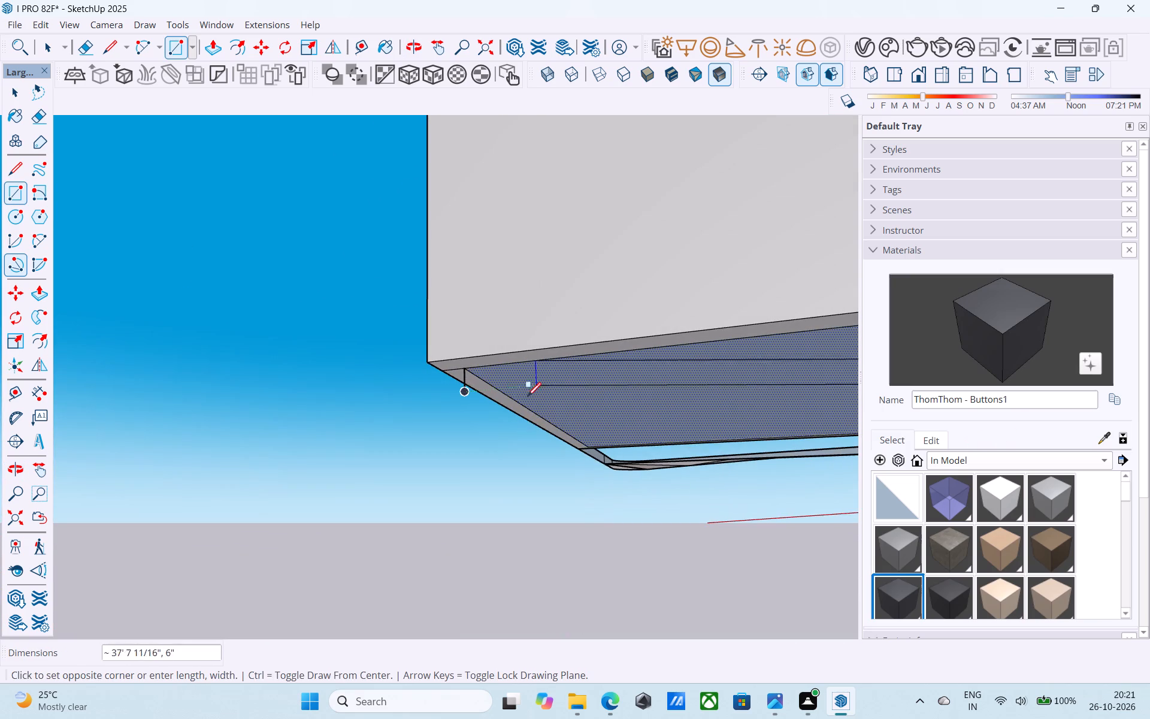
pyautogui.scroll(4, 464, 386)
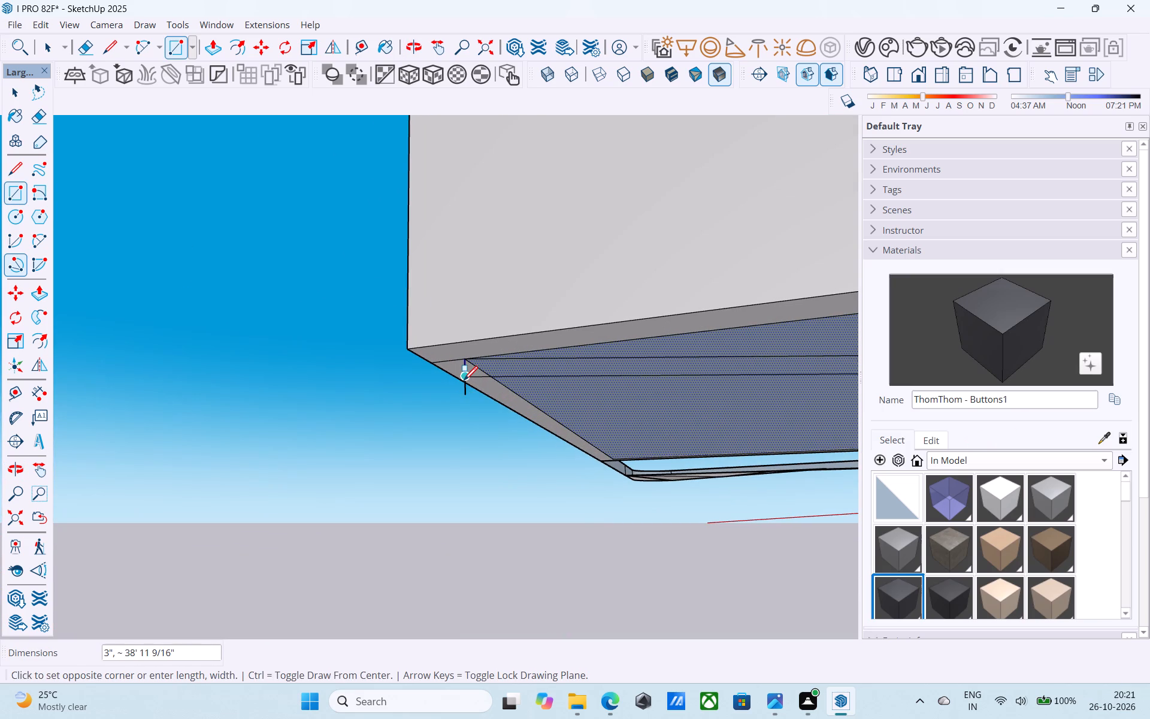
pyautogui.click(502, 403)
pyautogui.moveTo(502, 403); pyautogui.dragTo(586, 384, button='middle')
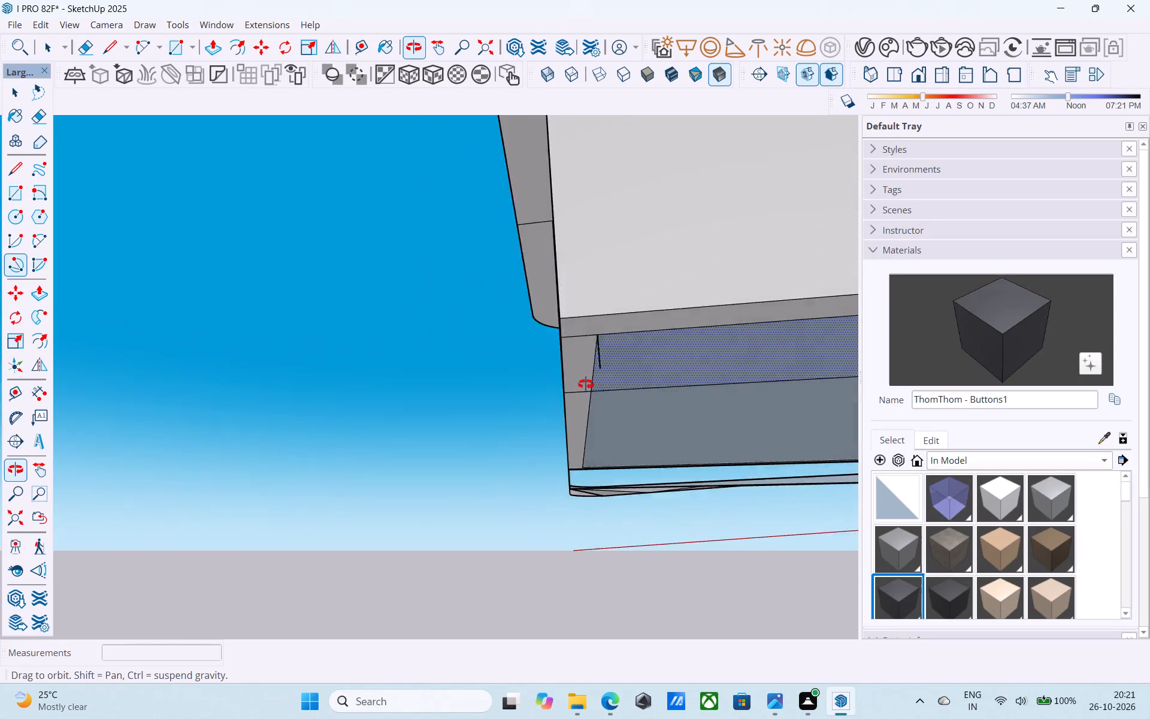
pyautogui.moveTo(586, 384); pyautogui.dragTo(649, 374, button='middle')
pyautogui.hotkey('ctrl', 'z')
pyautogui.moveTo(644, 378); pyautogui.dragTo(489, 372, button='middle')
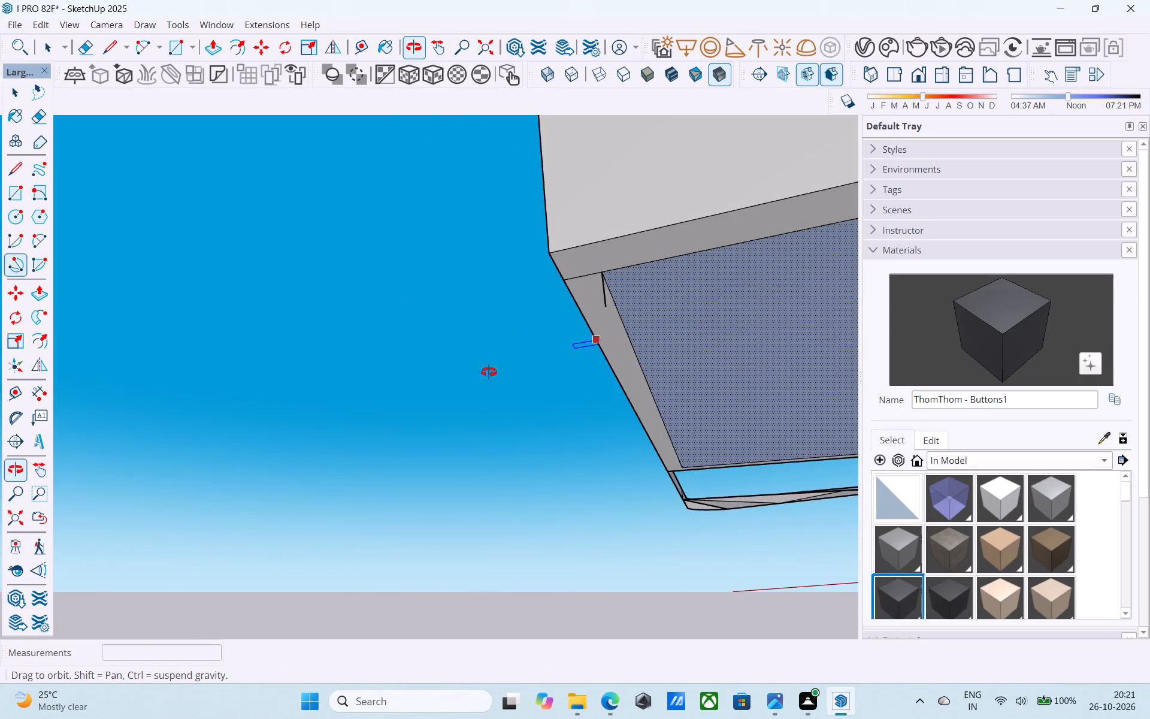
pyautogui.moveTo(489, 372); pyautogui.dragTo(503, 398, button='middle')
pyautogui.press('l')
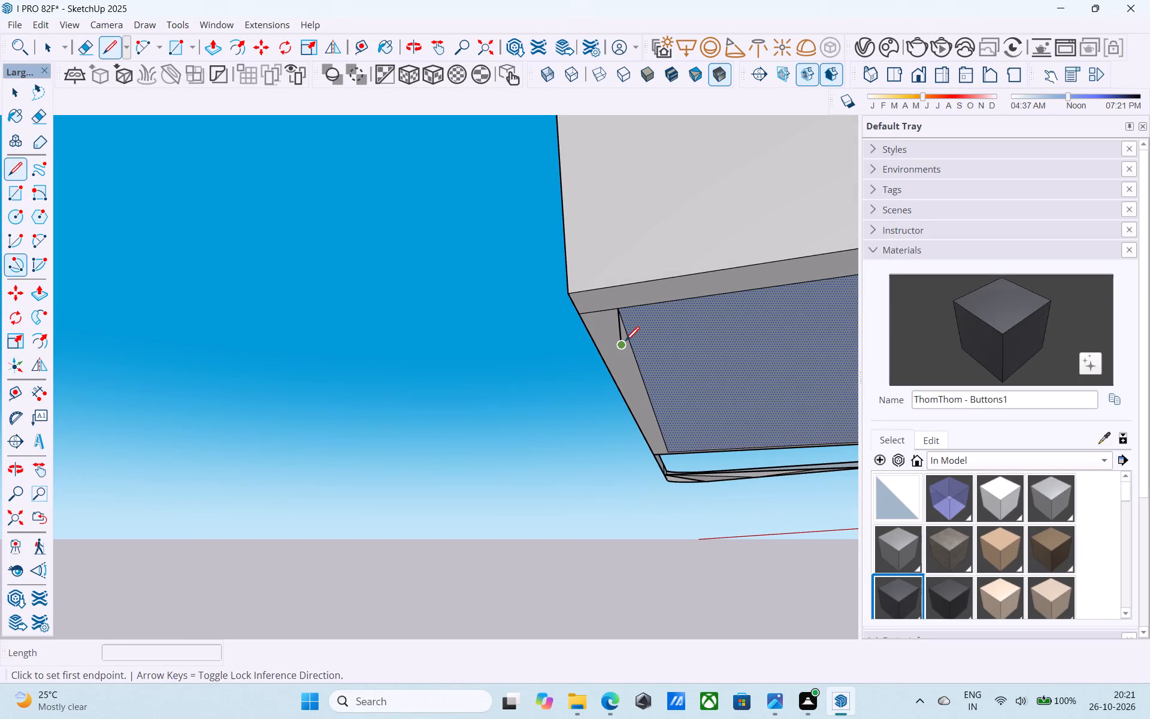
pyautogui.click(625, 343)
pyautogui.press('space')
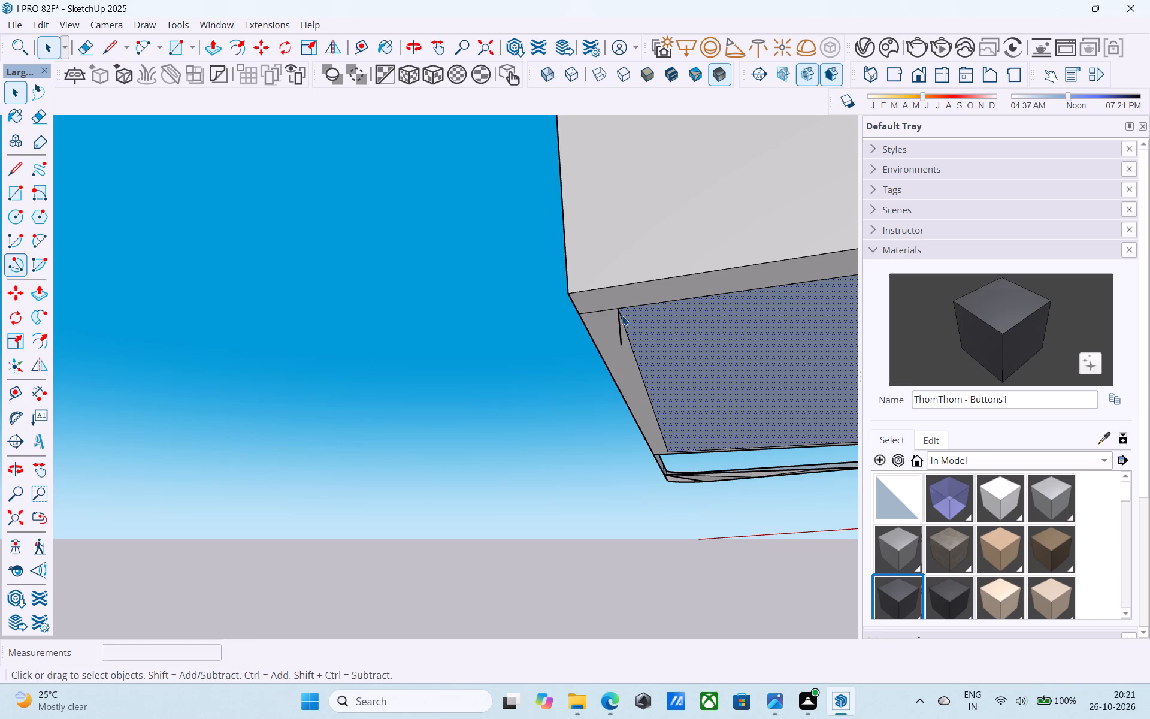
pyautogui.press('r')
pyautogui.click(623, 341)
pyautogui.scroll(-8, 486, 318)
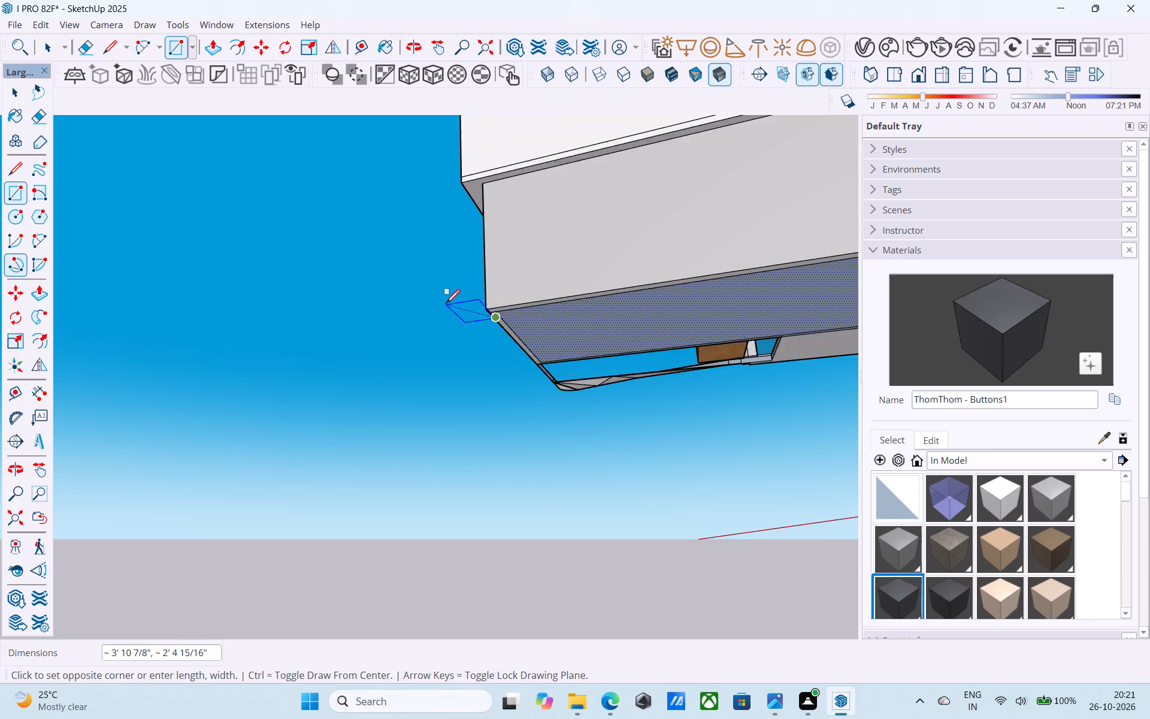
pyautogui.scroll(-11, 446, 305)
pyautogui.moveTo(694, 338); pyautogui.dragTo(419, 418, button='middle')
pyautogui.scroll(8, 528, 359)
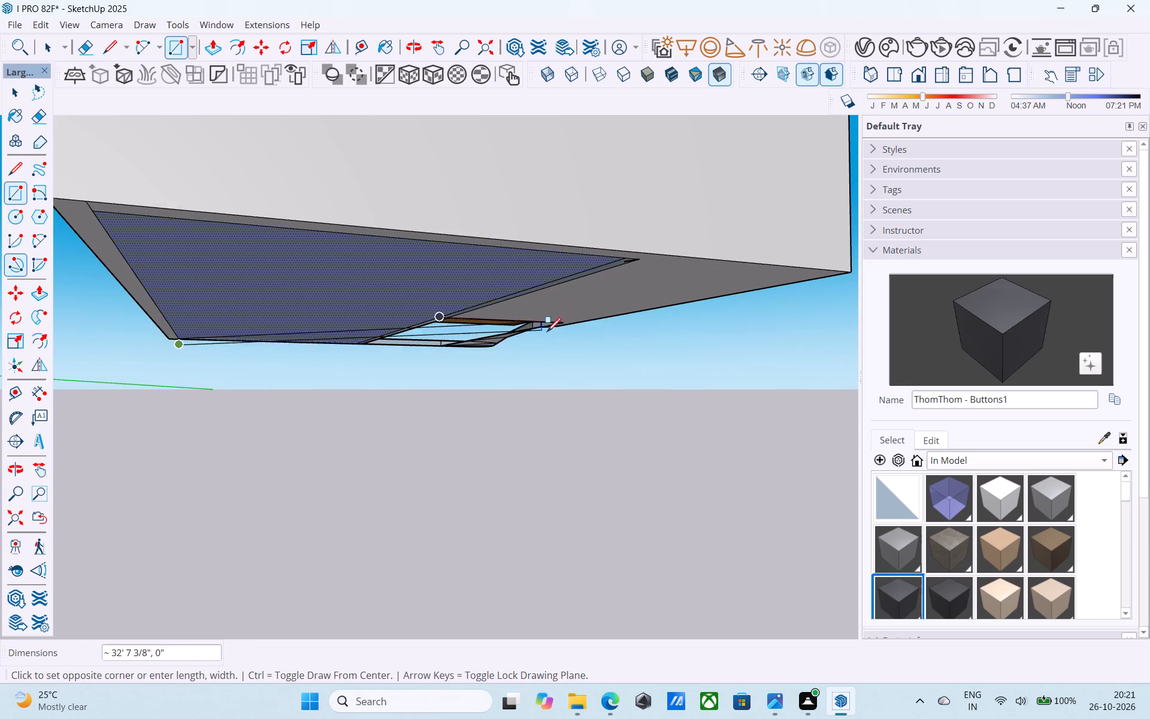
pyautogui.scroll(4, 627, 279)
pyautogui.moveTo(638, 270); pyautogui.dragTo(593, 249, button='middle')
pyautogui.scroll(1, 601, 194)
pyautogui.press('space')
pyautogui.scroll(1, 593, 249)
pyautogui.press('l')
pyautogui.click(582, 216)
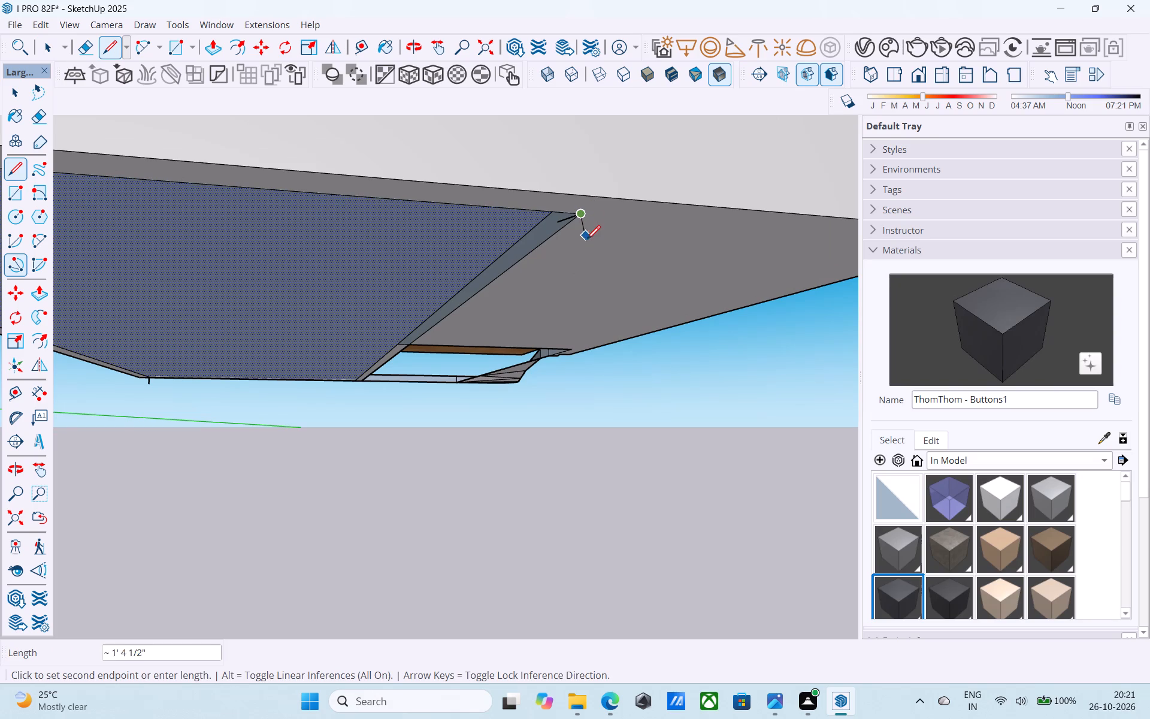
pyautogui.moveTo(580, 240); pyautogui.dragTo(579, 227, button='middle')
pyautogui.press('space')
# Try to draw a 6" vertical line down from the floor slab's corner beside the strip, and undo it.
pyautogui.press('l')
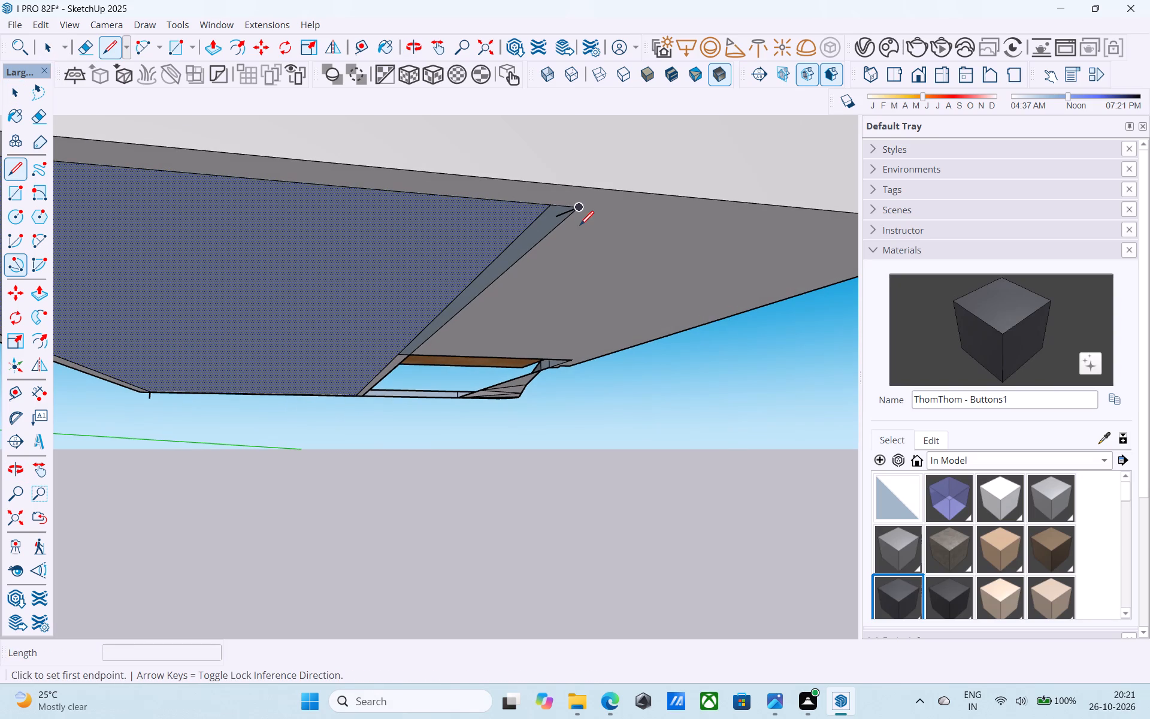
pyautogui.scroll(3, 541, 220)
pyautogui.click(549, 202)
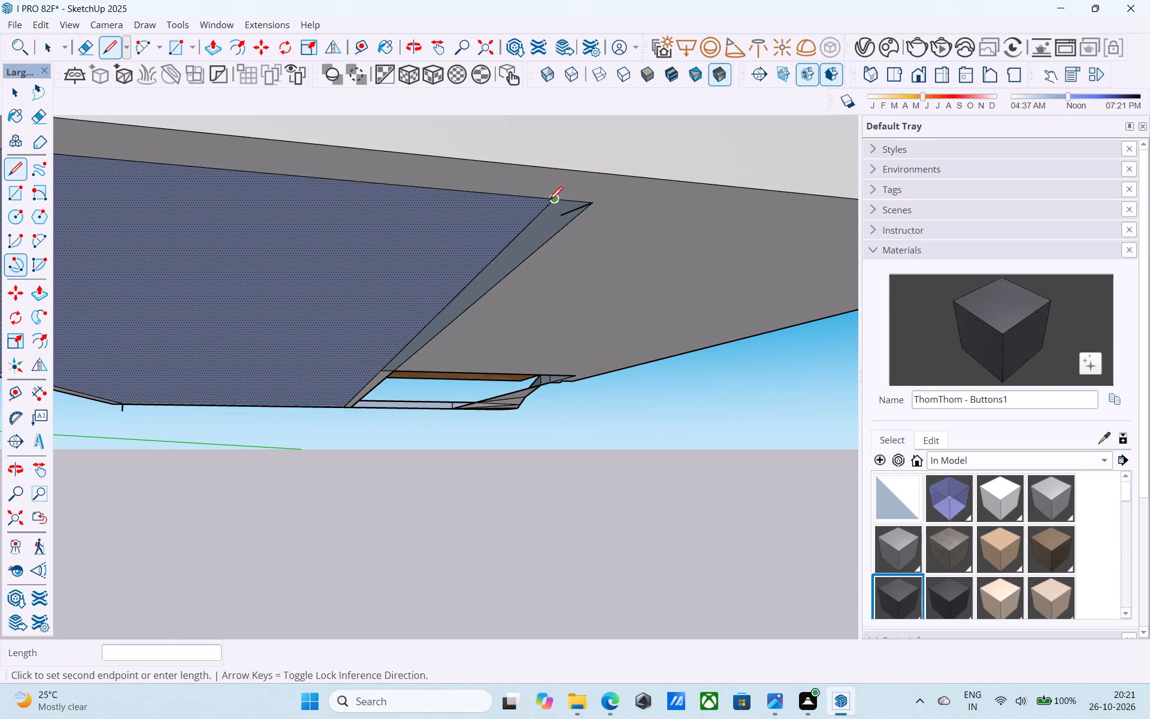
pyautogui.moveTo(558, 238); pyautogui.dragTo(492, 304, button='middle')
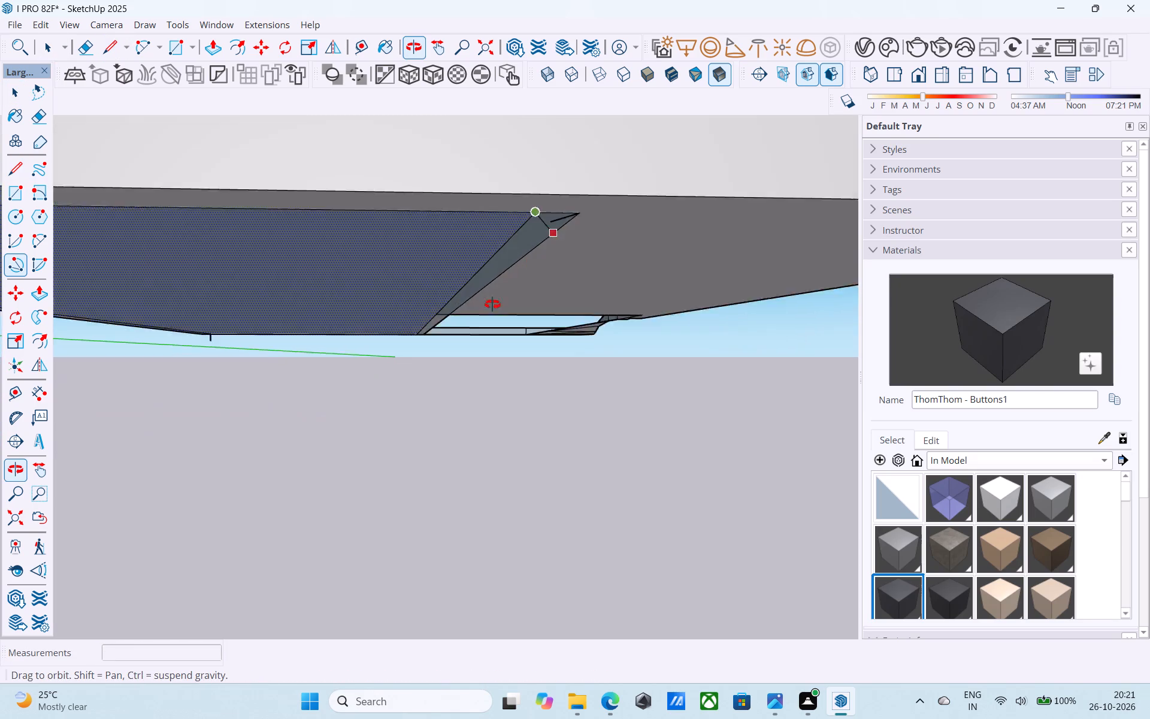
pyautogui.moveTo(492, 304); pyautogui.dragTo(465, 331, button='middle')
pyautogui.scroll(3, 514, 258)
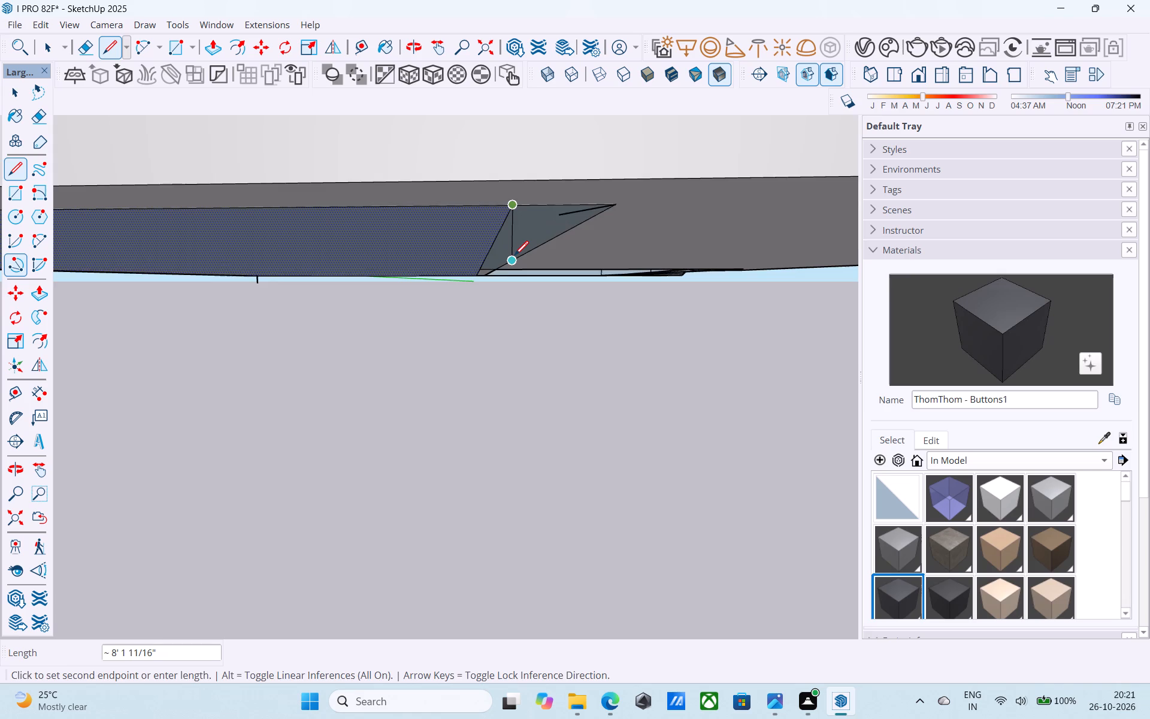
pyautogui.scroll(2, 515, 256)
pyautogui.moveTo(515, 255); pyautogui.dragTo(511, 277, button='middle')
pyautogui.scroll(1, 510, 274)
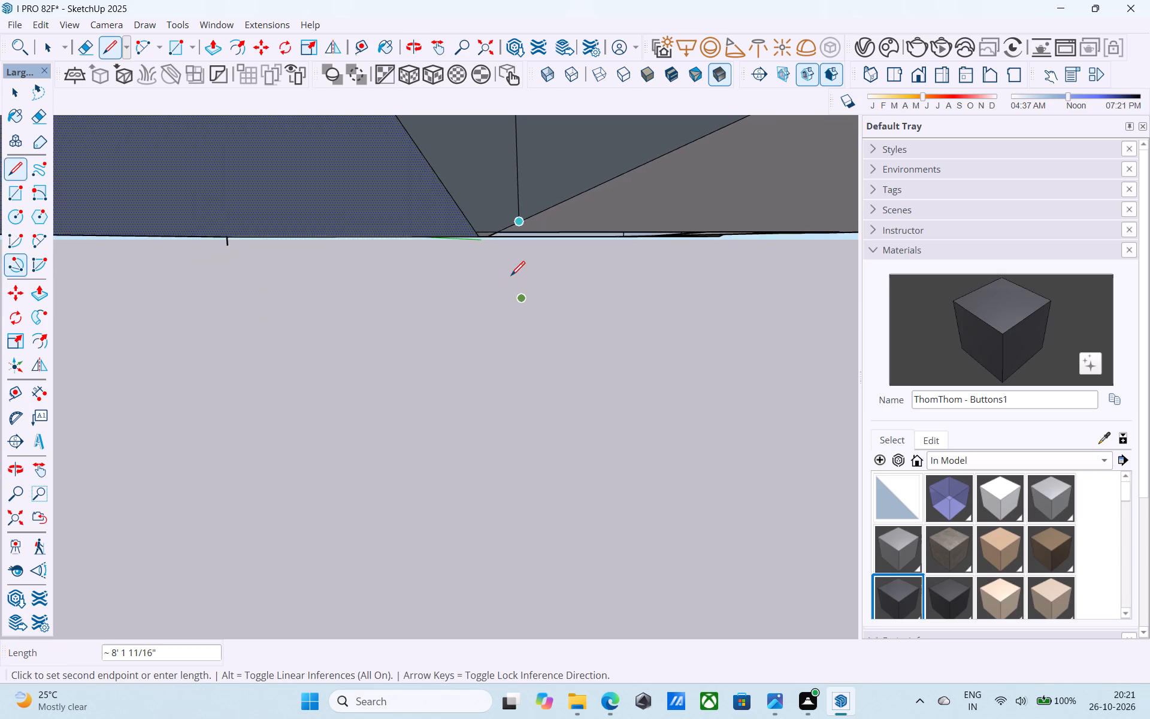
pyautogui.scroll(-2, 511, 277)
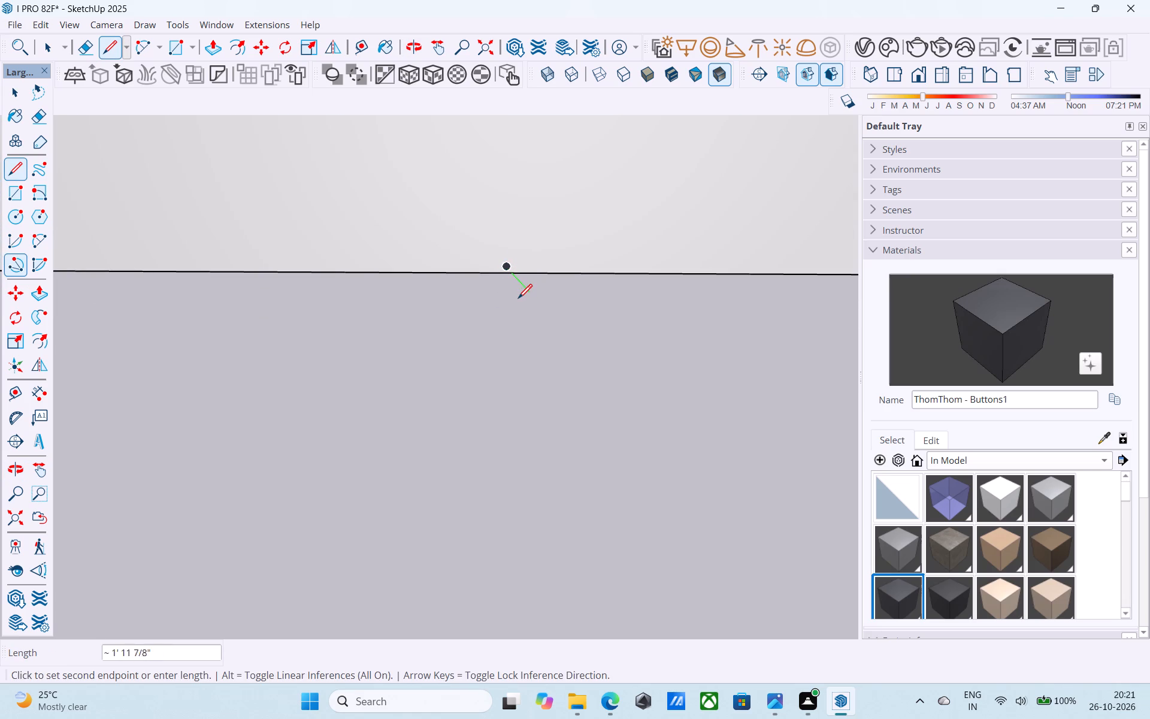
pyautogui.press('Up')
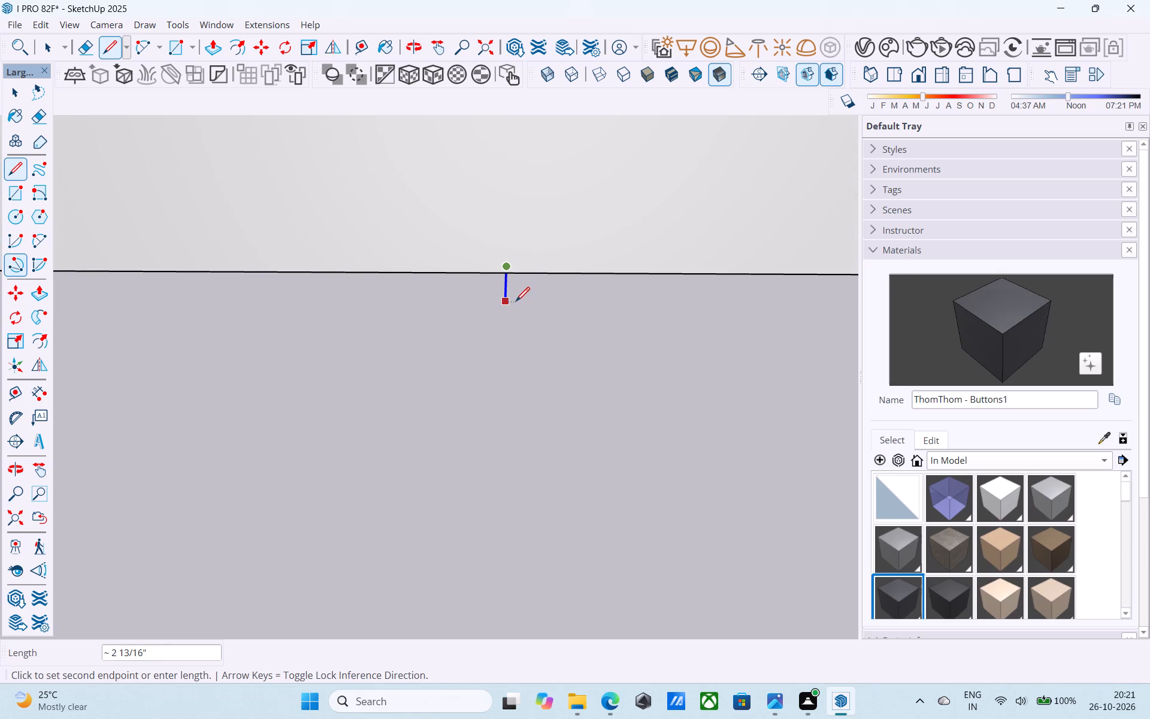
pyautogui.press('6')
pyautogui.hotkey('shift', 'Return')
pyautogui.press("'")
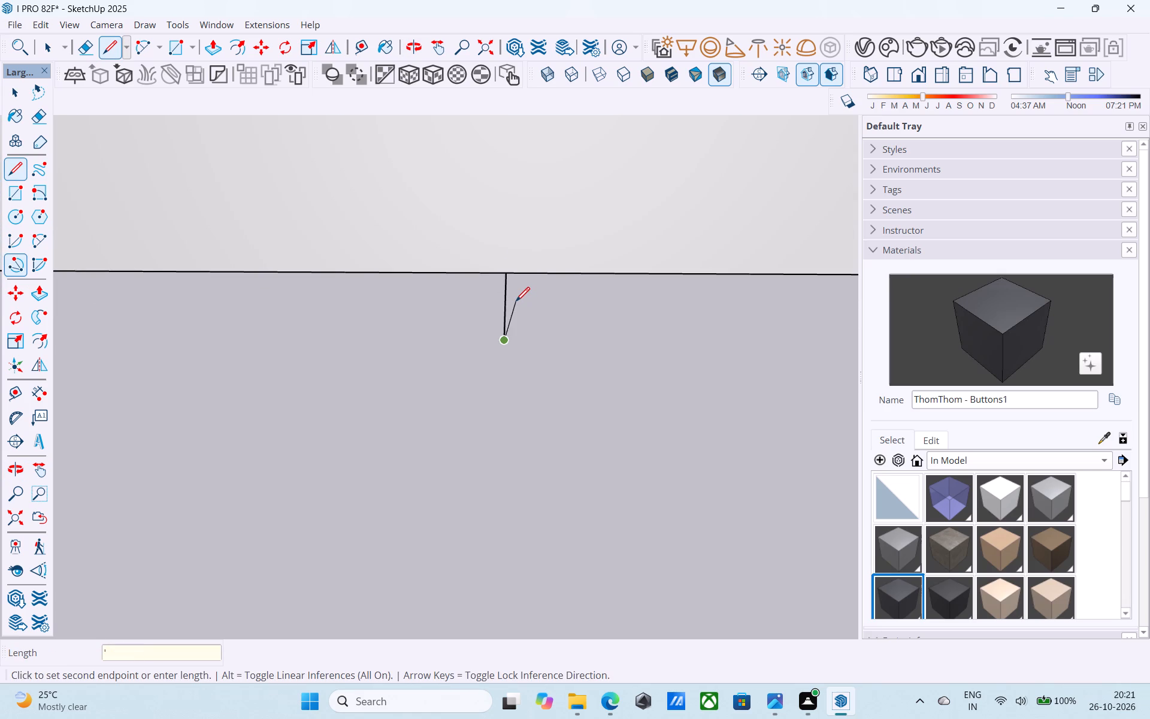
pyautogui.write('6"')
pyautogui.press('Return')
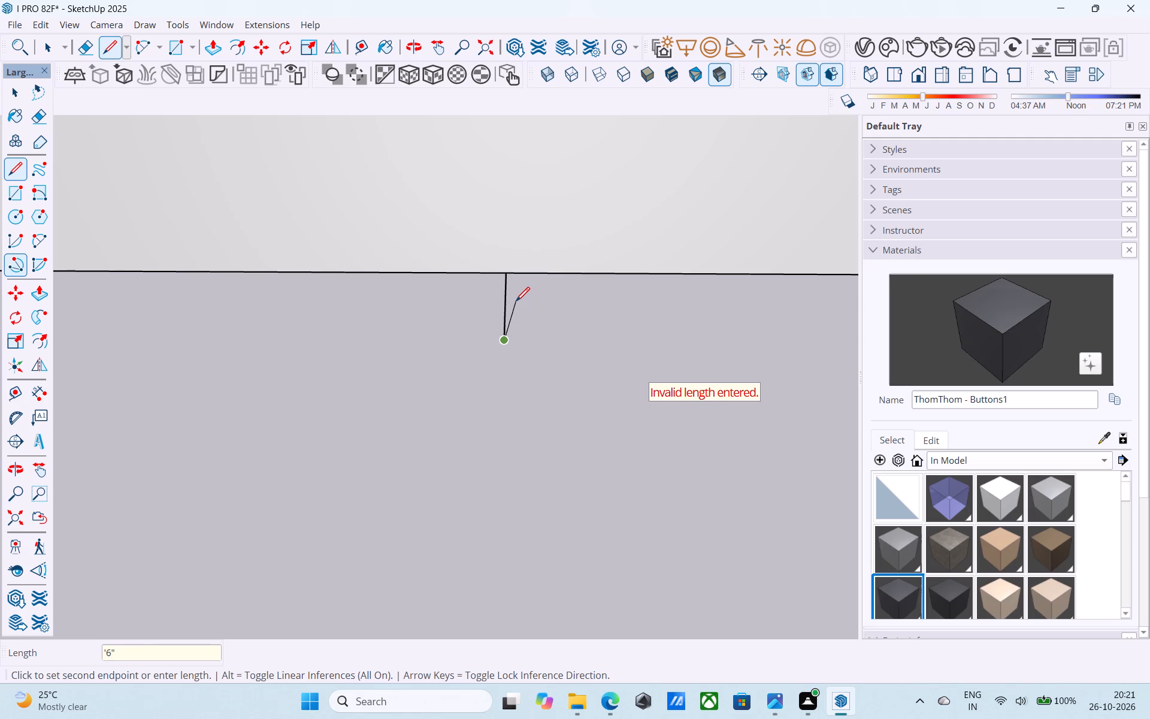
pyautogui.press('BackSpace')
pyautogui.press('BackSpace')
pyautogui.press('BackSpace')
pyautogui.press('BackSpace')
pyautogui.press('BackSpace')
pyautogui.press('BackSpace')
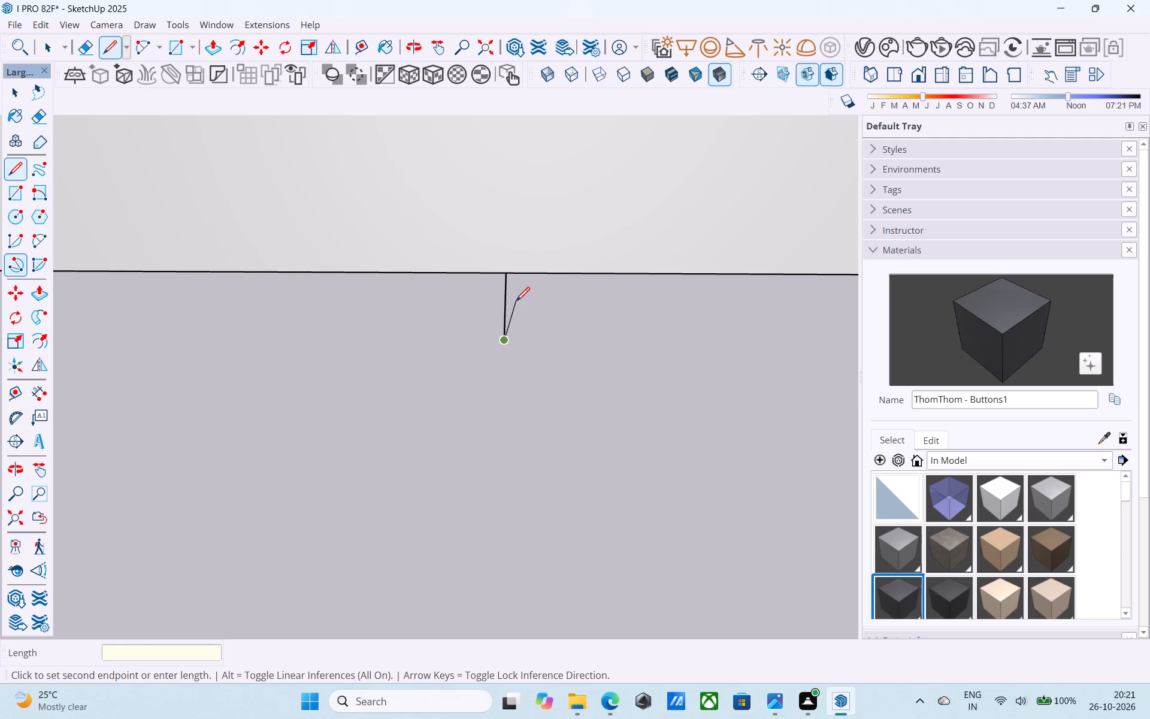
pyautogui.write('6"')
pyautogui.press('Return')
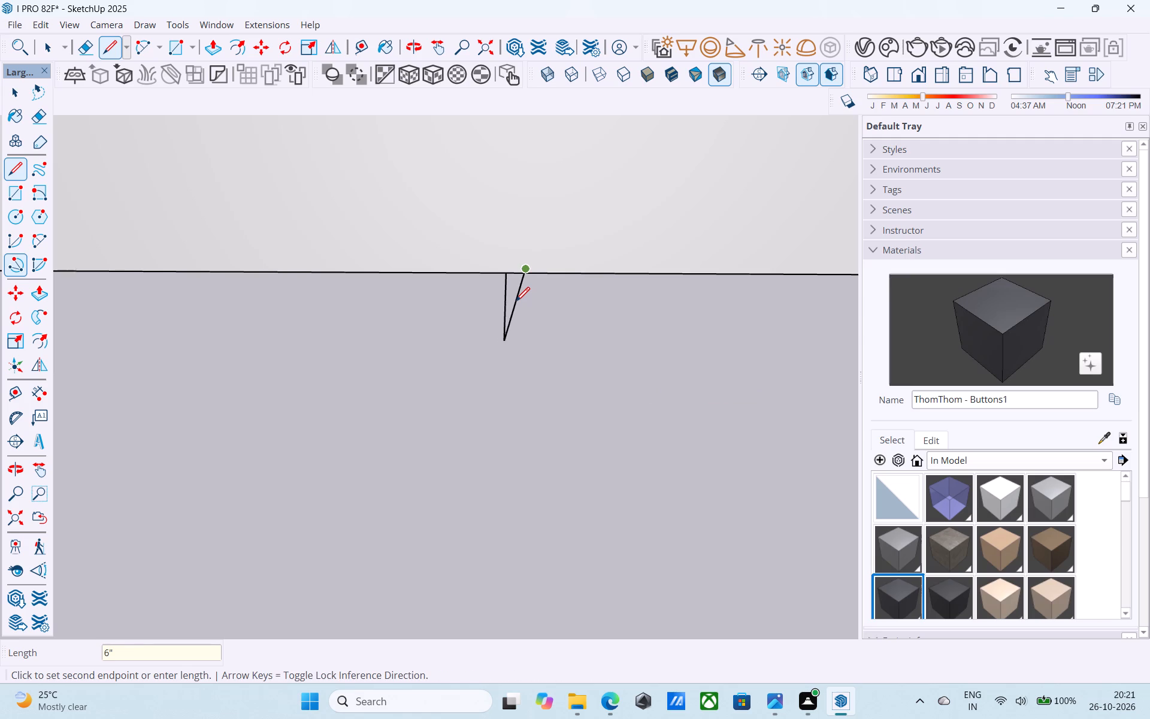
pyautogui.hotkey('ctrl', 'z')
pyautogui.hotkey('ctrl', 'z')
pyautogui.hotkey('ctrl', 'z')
# Draw a 6" vertical line down from the floor slab's corner beside the strip.
pyautogui.moveTo(524, 304); pyautogui.dragTo(530, 294, button='middle')
pyautogui.scroll(-2, 537, 283)
pyautogui.moveTo(546, 267); pyautogui.dragTo(538, 264, button='middle')
pyautogui.scroll(2, 534, 220)
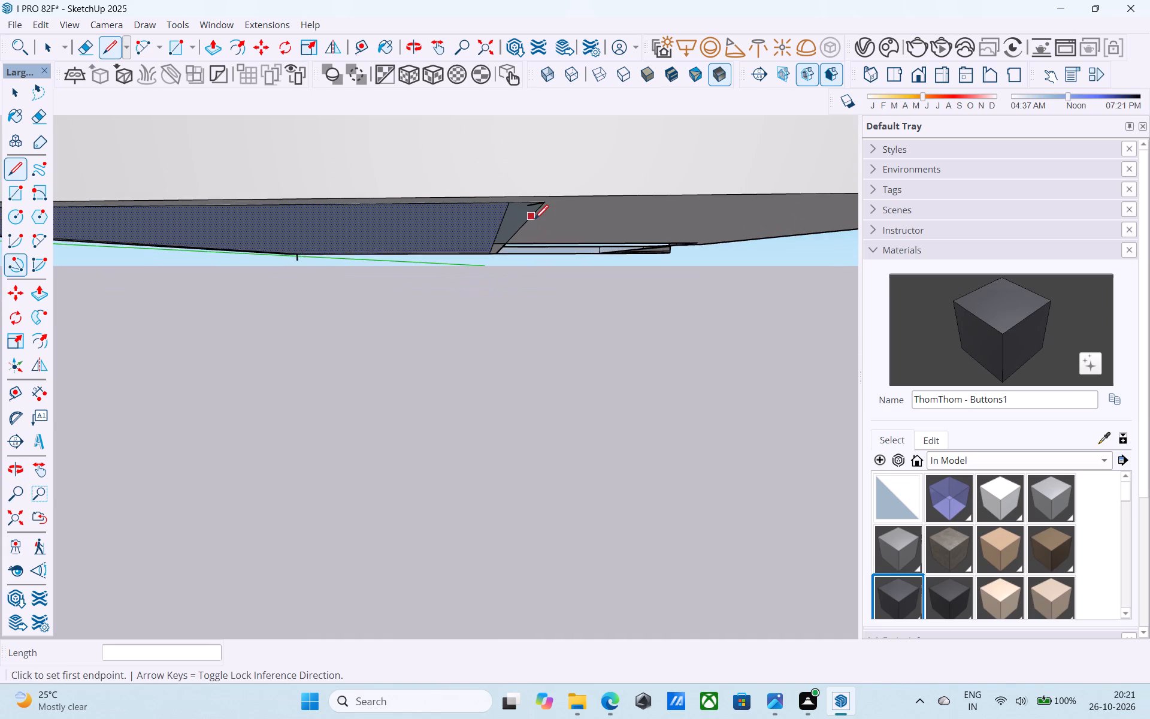
pyautogui.click(509, 203)
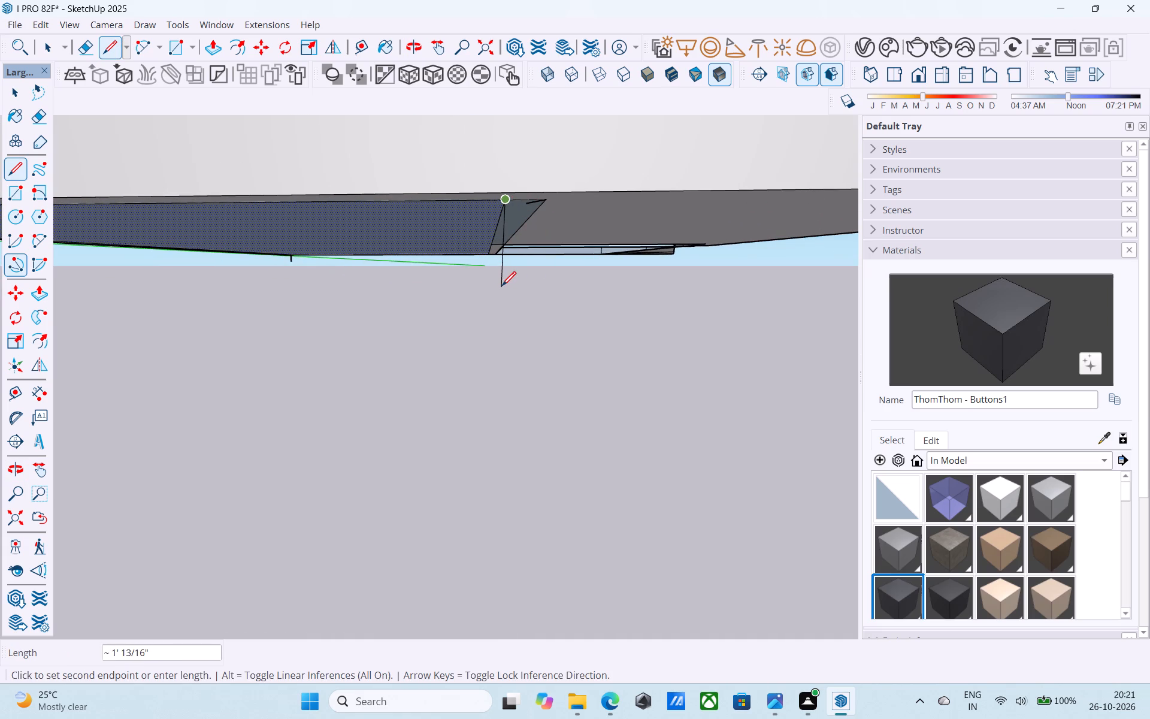
pyautogui.press('Up')
pyautogui.write('6"')
pyautogui.press('Return')
# Draw a 14' 6" by 36' 6" rectangle between the free ends of the two diagonally opposite 6" lines below the floor slab.
pyautogui.press('r')
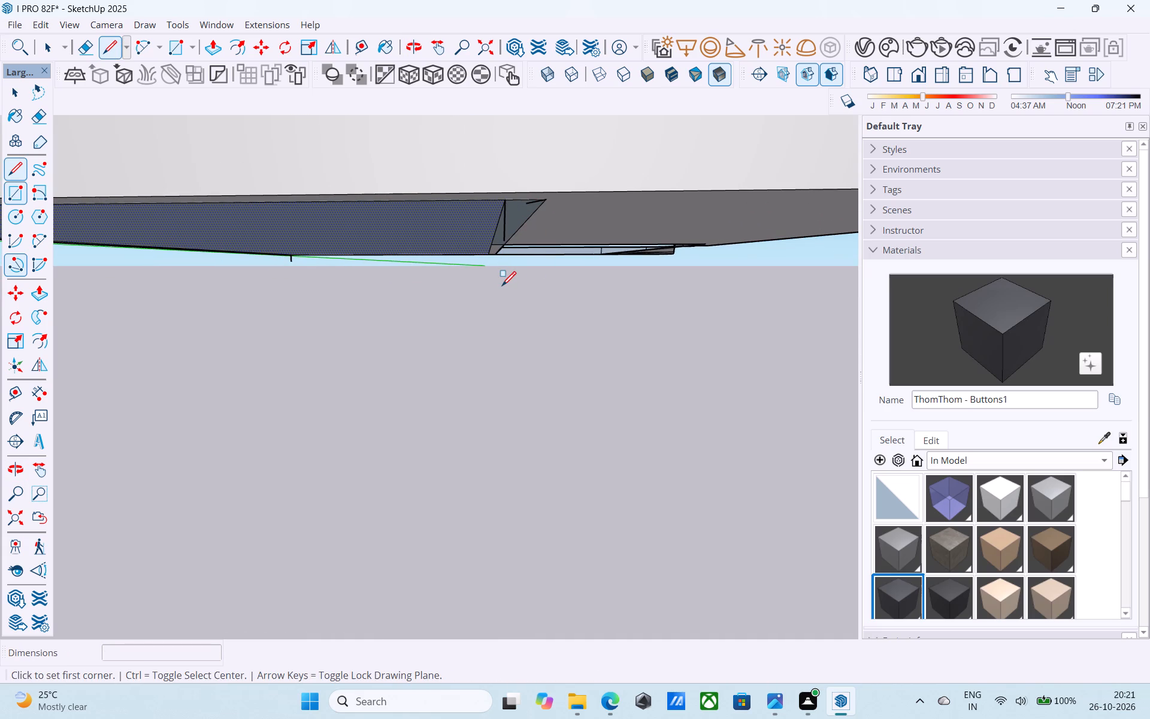
pyautogui.moveTo(507, 246); pyautogui.dragTo(493, 255, button='middle')
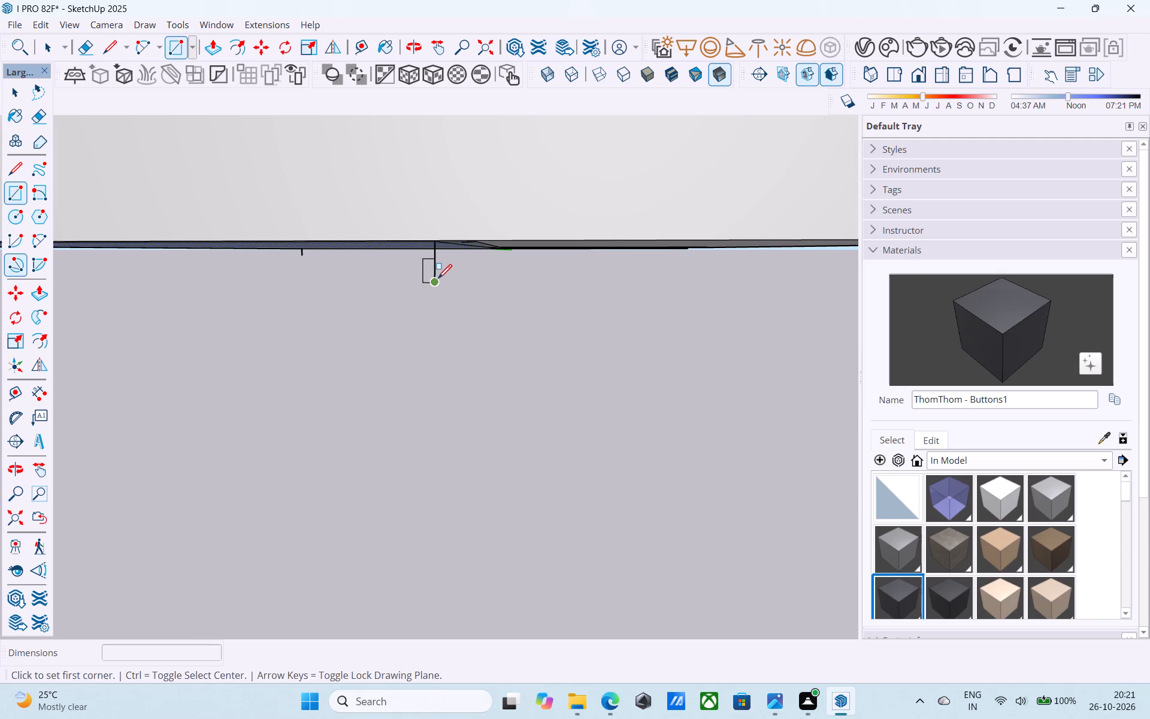
pyautogui.click(437, 279)
pyautogui.scroll(3, 309, 269)
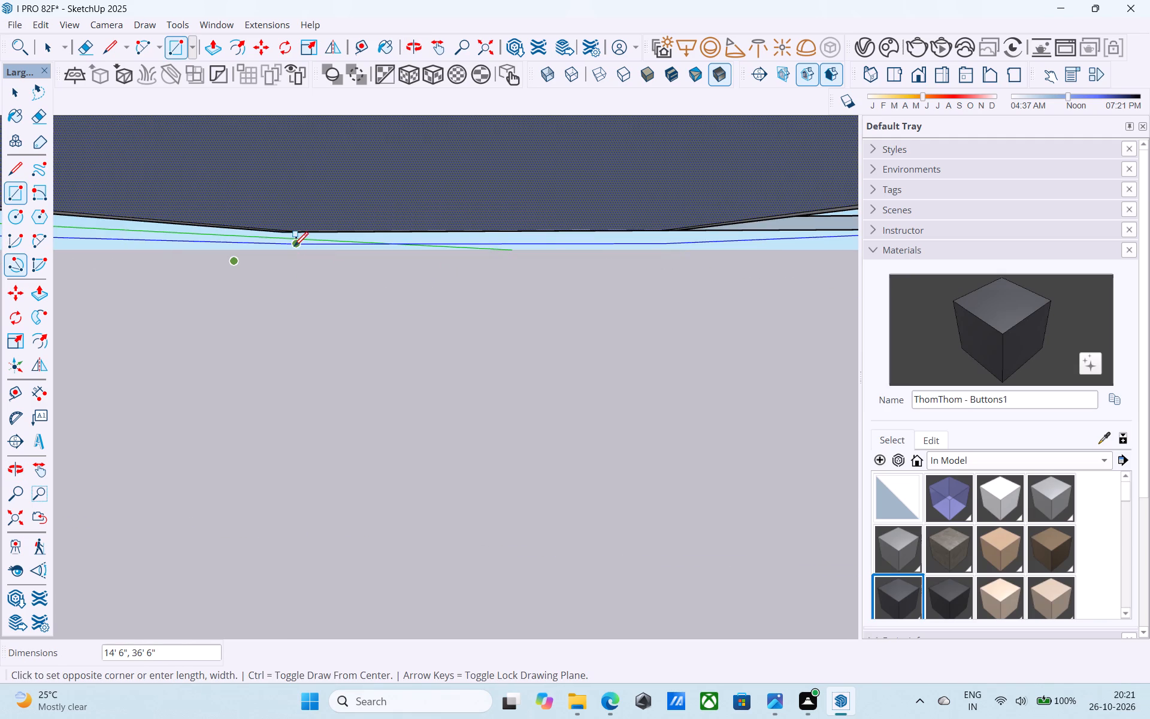
pyautogui.click(294, 247)
pyautogui.scroll(-9, 309, 258)
pyautogui.moveTo(359, 273); pyautogui.dragTo(571, 232, button='middle')
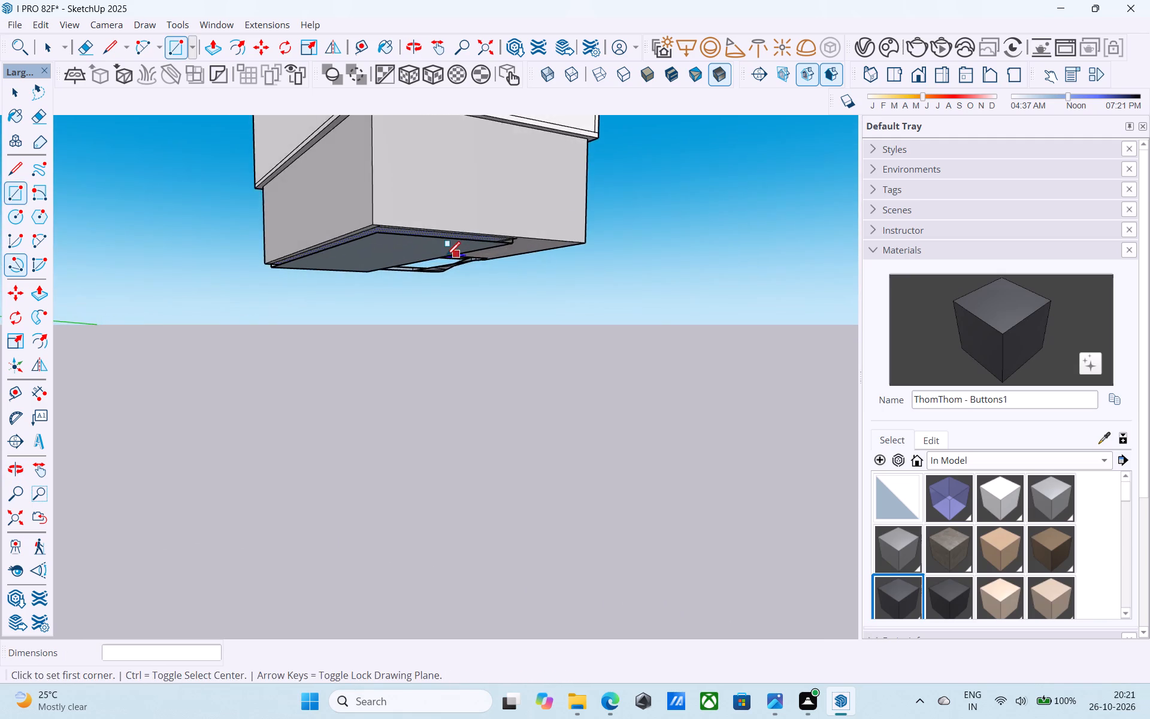
pyautogui.scroll(3, 446, 257)
# Reverse the face of the new rectangle under the floor slab.
pyautogui.press('space')
pyautogui.click(357, 250)
pyautogui.rightClick(357, 250)
pyautogui.click(409, 445)
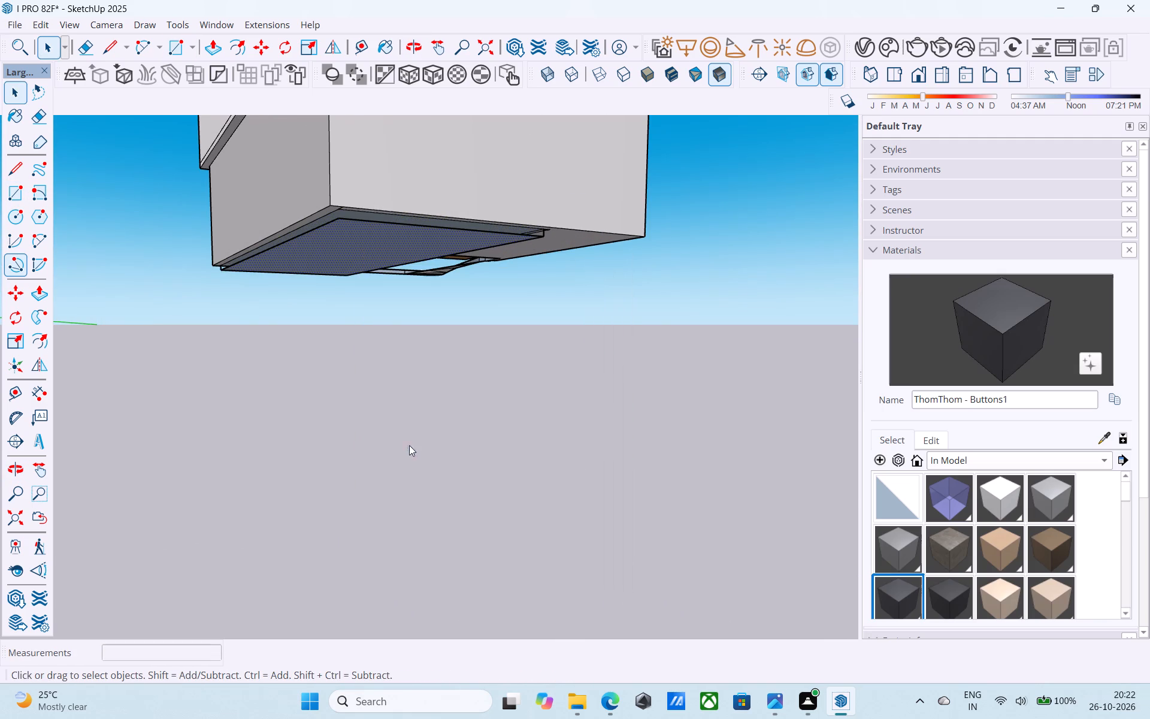
# Draw a vertical edge from the lower rectangle's outer corner up to the floor slab's corner.
pyautogui.moveTo(344, 321); pyautogui.dragTo(408, 312, button='middle')
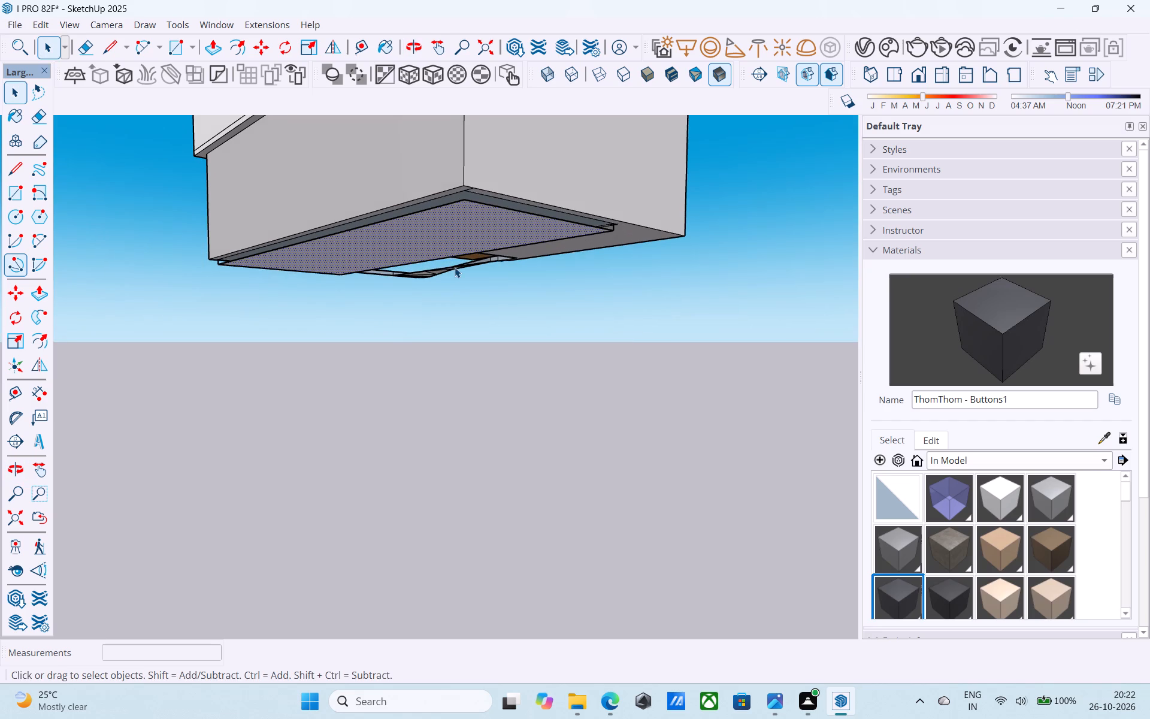
pyautogui.middleClick(455, 267)
pyautogui.press('l')
pyautogui.scroll(6, 464, 203)
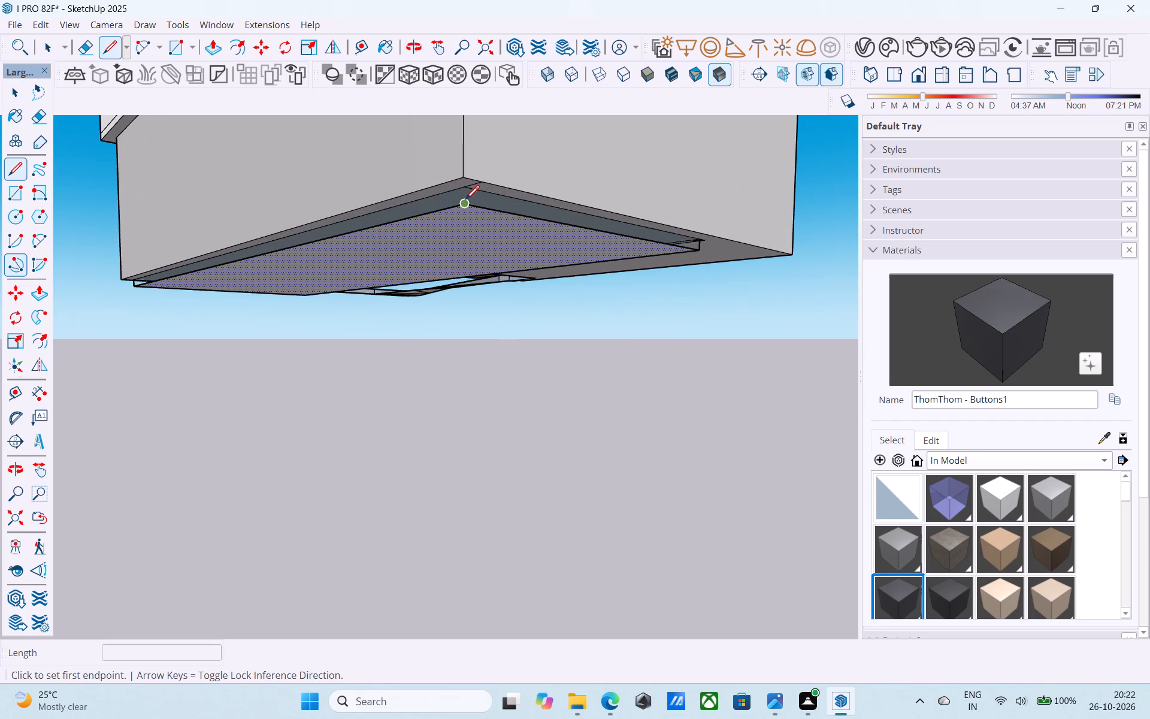
pyautogui.click(465, 201)
pyautogui.click(467, 186)
# Draw a vertical edge joining the lower rectangle to the floor slab at the corner beside the curved terrace edging.
pyautogui.scroll(-3, 541, 196)
pyautogui.moveTo(555, 200); pyautogui.dragTo(907, 191, button='middle')
pyautogui.scroll(-2, 831, 227)
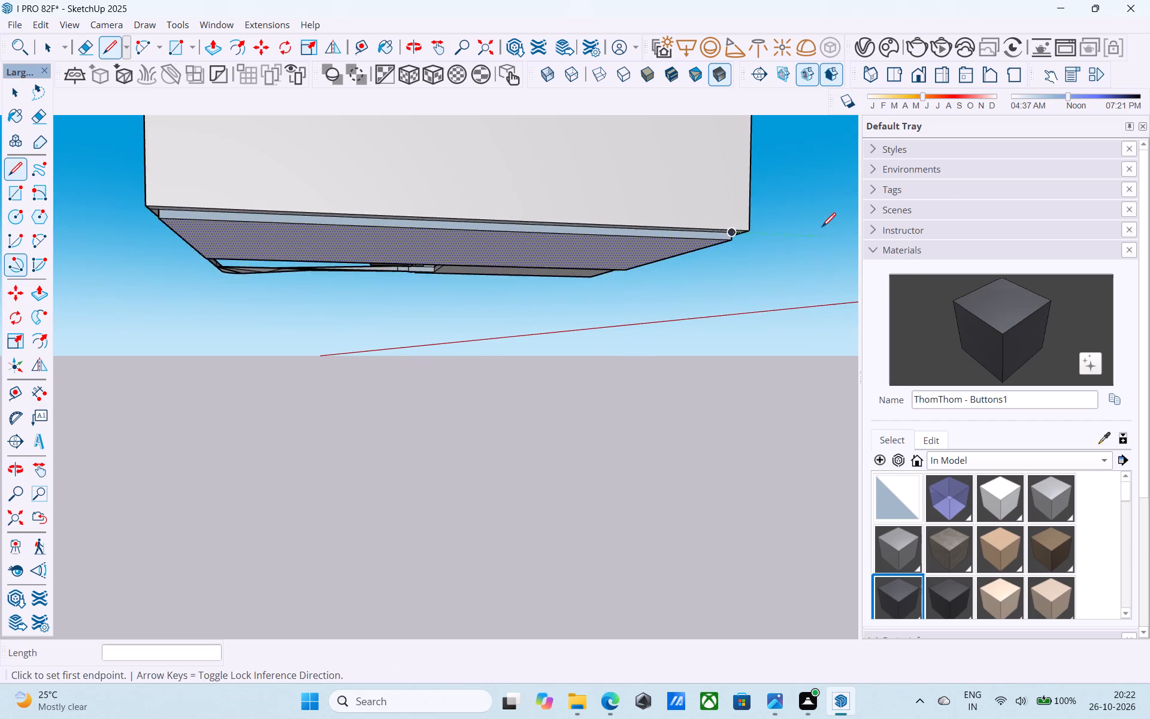
pyautogui.scroll(-2, 822, 228)
pyautogui.moveTo(440, 252); pyautogui.dragTo(498, 243, button='middle')
pyautogui.scroll(3, 485, 237)
pyautogui.moveTo(461, 222); pyautogui.dragTo(479, 223, button='middle')
pyautogui.scroll(2, 388, 231)
pyautogui.moveTo(385, 258); pyautogui.dragTo(676, 253, button='middle')
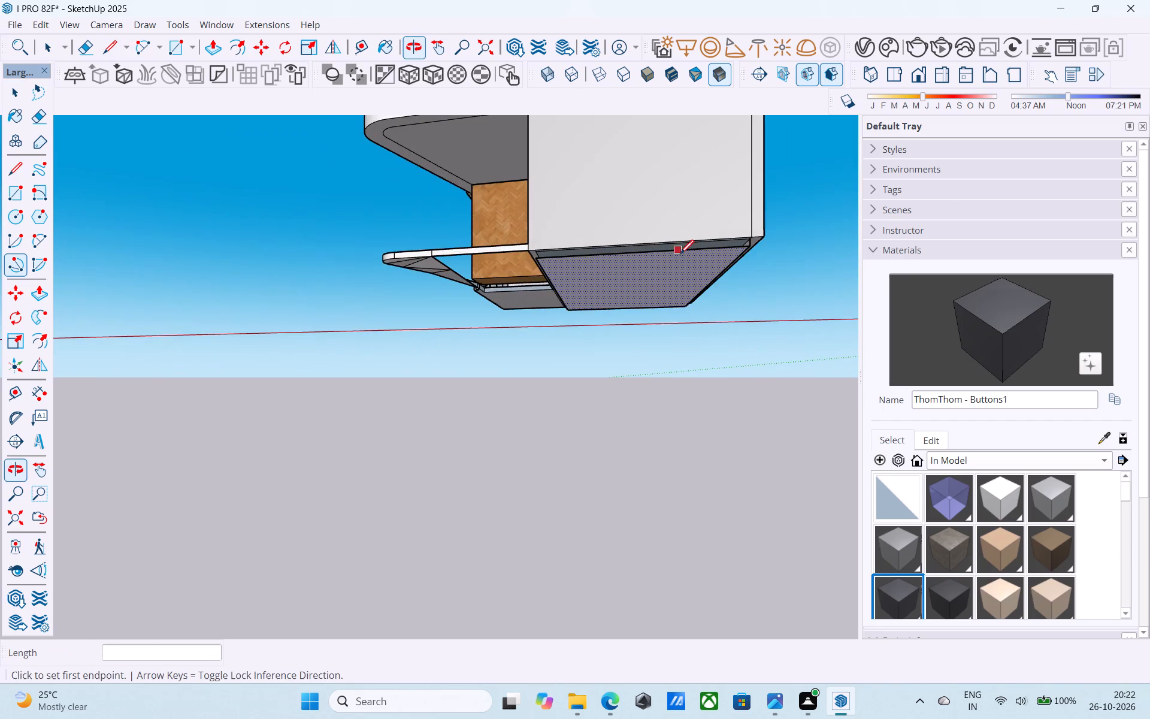
pyautogui.scroll(9, 615, 262)
pyautogui.click(509, 255)
pyautogui.click(507, 245)
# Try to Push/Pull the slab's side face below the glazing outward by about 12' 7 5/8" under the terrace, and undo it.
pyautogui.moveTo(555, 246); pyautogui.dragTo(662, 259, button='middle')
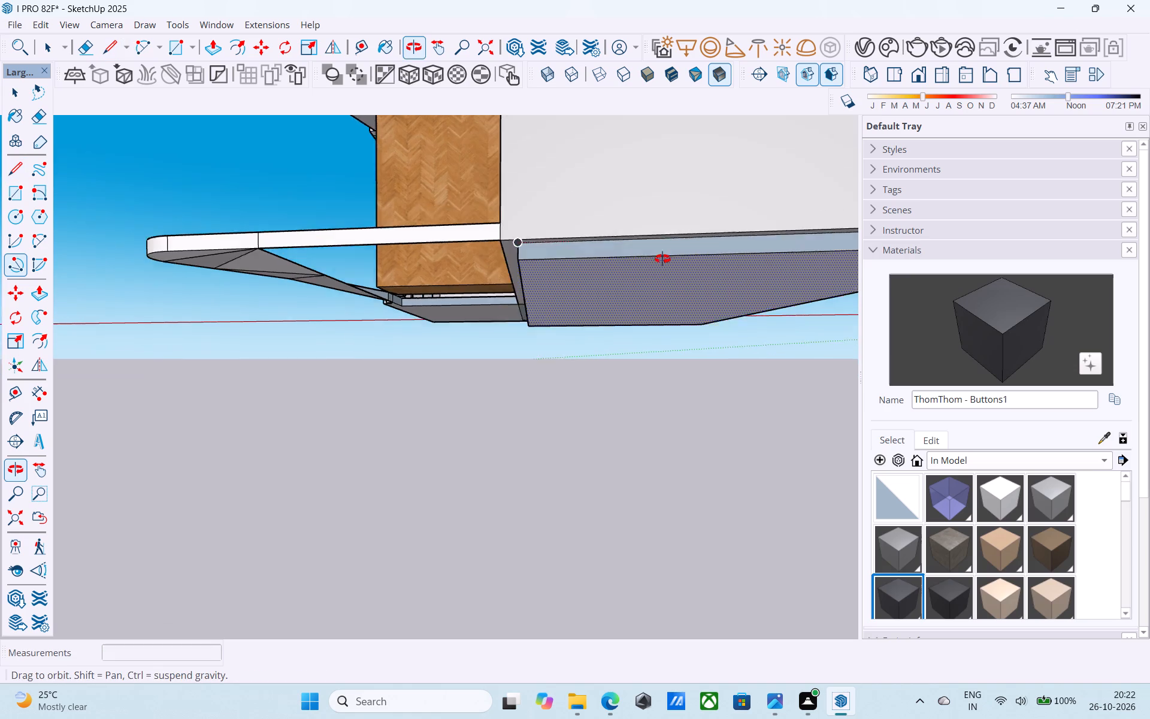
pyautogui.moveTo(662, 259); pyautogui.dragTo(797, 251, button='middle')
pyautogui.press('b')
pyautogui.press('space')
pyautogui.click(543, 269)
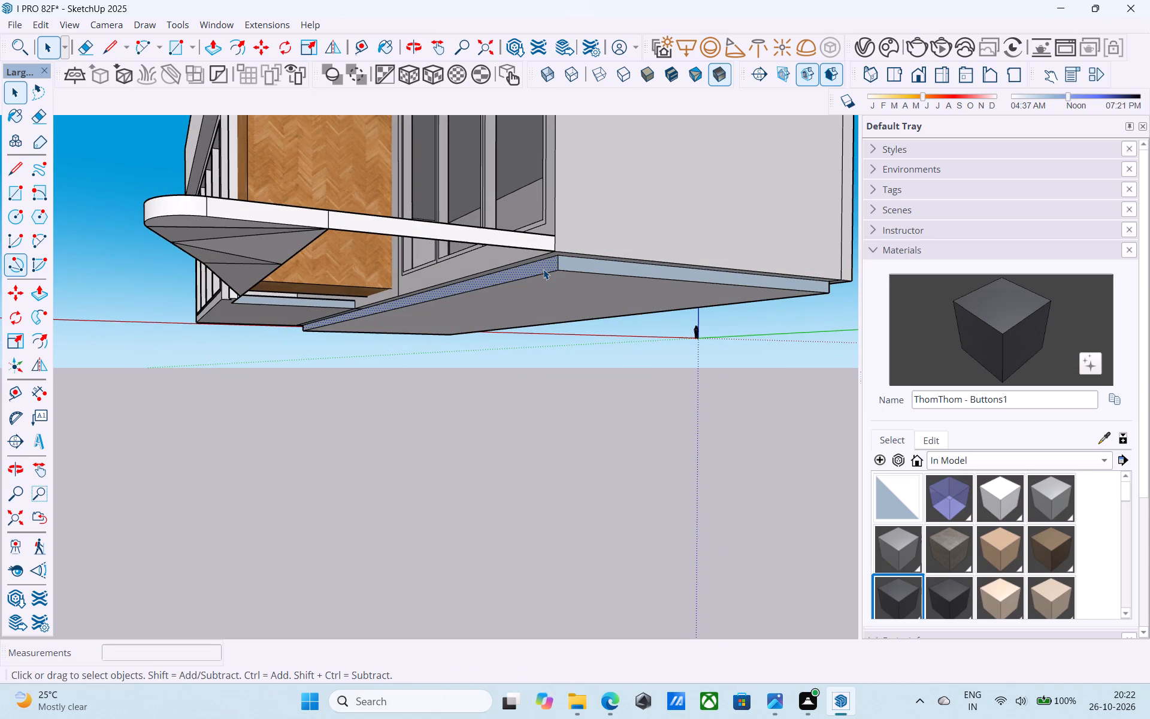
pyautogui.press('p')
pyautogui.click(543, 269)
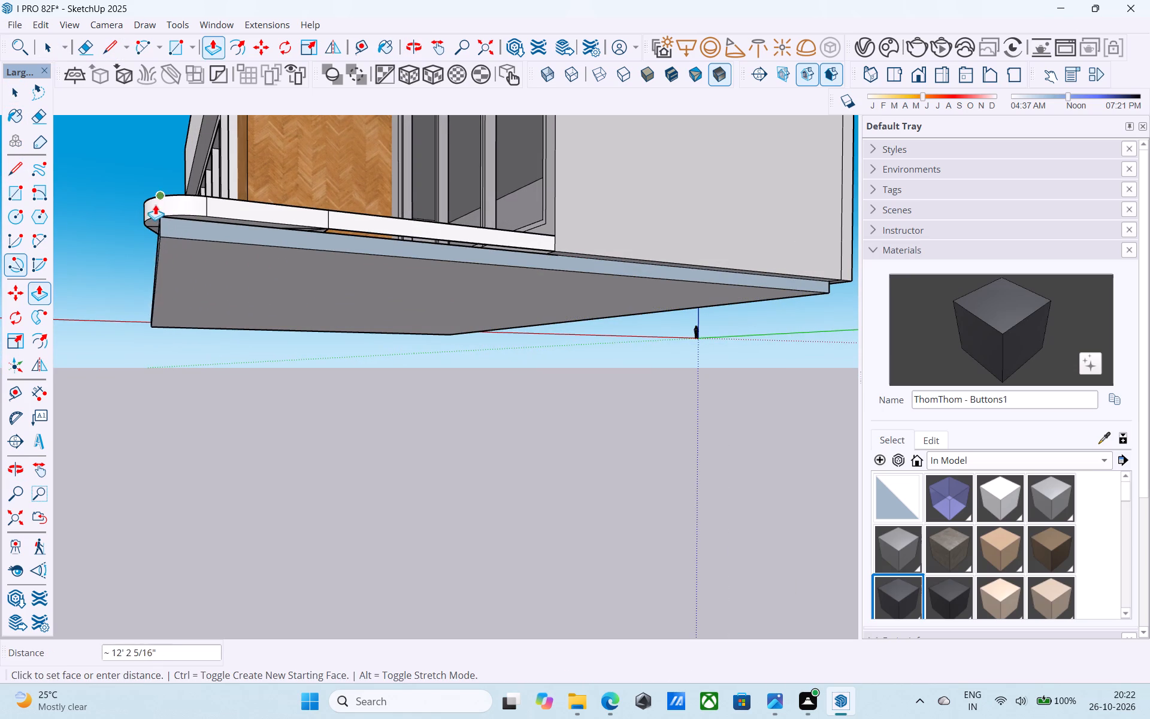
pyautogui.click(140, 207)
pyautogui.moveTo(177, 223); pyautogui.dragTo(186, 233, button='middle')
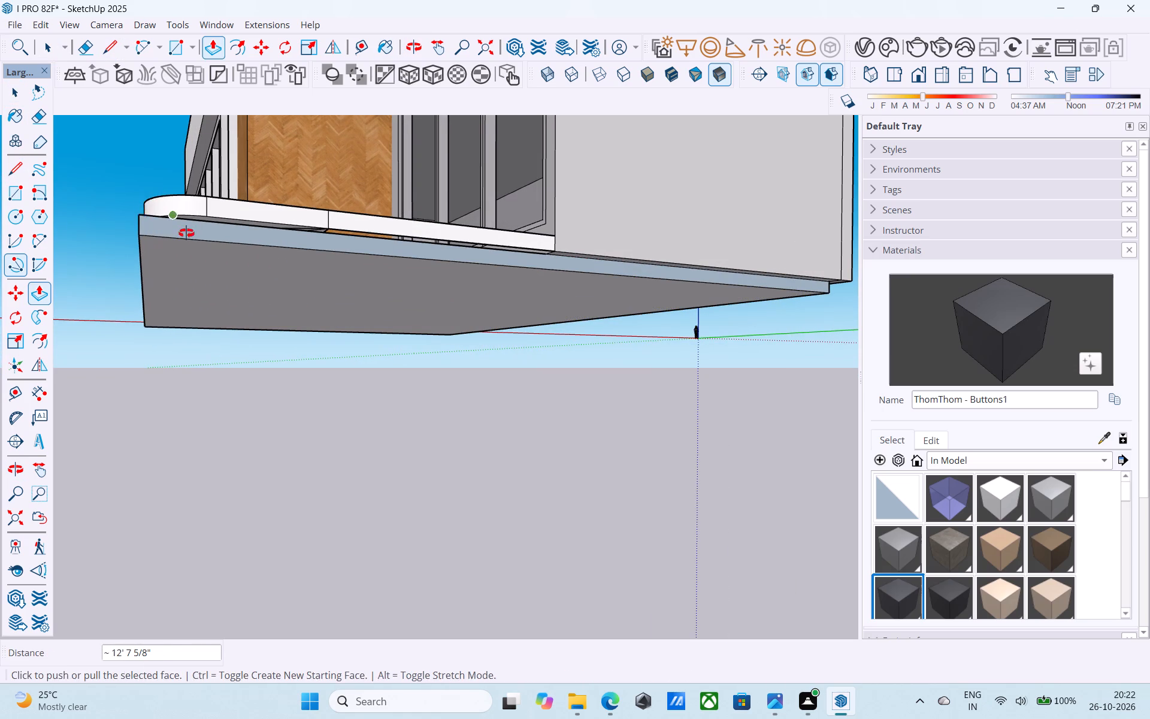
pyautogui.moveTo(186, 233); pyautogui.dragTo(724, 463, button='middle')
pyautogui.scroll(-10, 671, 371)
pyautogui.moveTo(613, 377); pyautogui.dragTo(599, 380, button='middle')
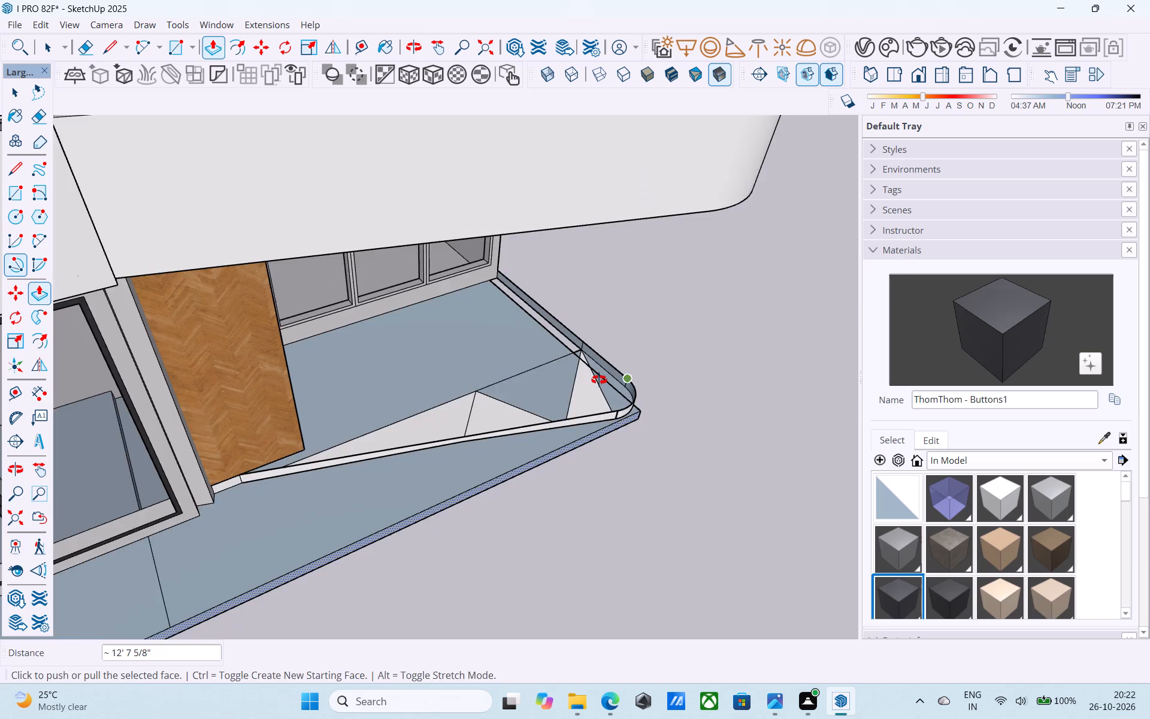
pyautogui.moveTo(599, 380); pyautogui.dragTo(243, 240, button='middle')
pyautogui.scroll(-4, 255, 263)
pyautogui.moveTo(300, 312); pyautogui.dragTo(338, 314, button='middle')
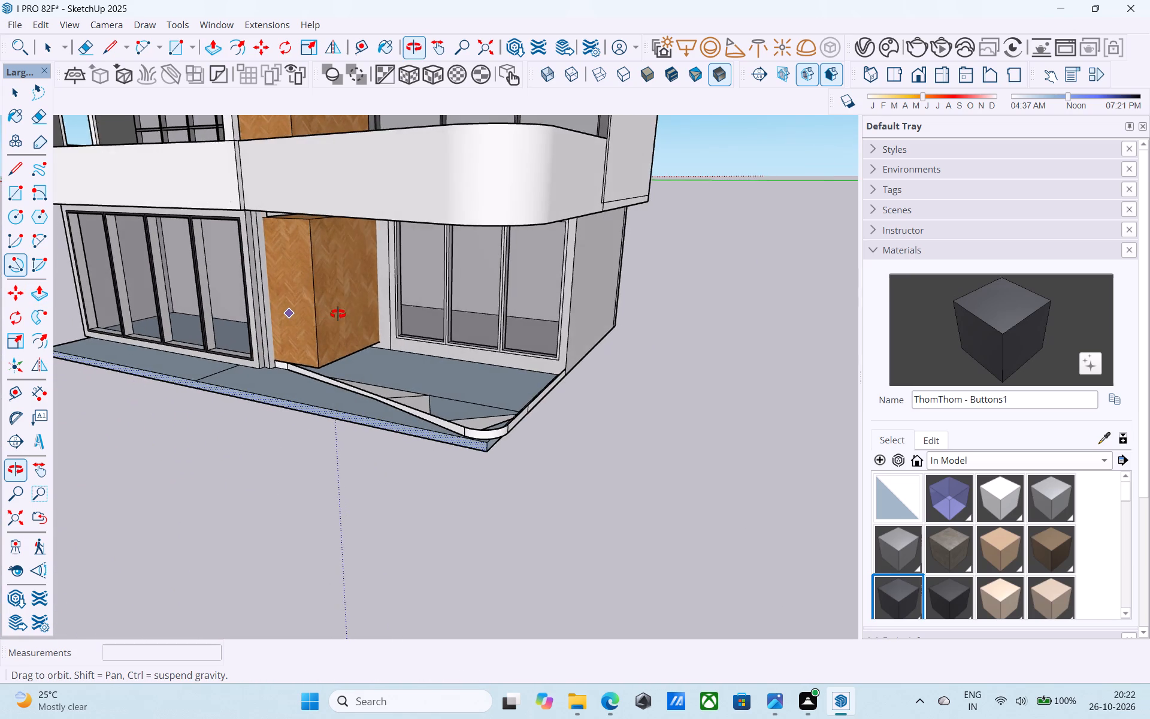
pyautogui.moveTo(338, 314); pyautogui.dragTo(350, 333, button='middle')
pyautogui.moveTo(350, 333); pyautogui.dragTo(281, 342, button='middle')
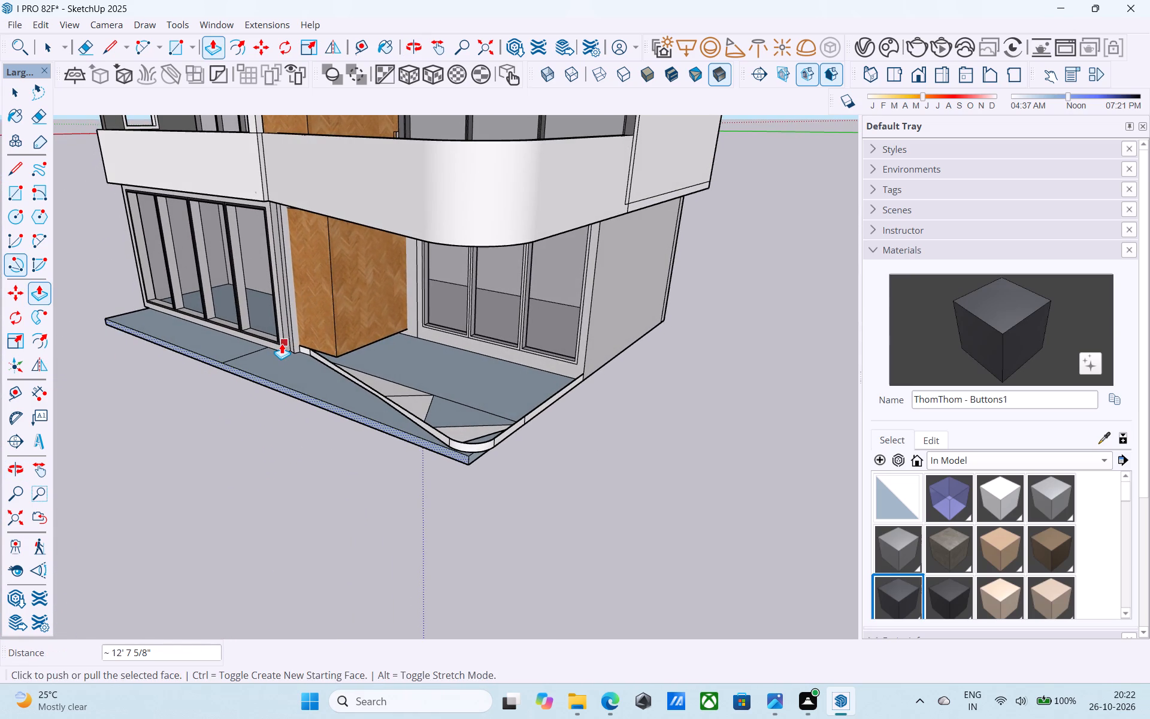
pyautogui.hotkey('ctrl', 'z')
# Erase the curved terrace edging and the triangular faces and stray lines in front of the wood-clad box.
pyautogui.moveTo(475, 357); pyautogui.dragTo(448, 357, button='middle')
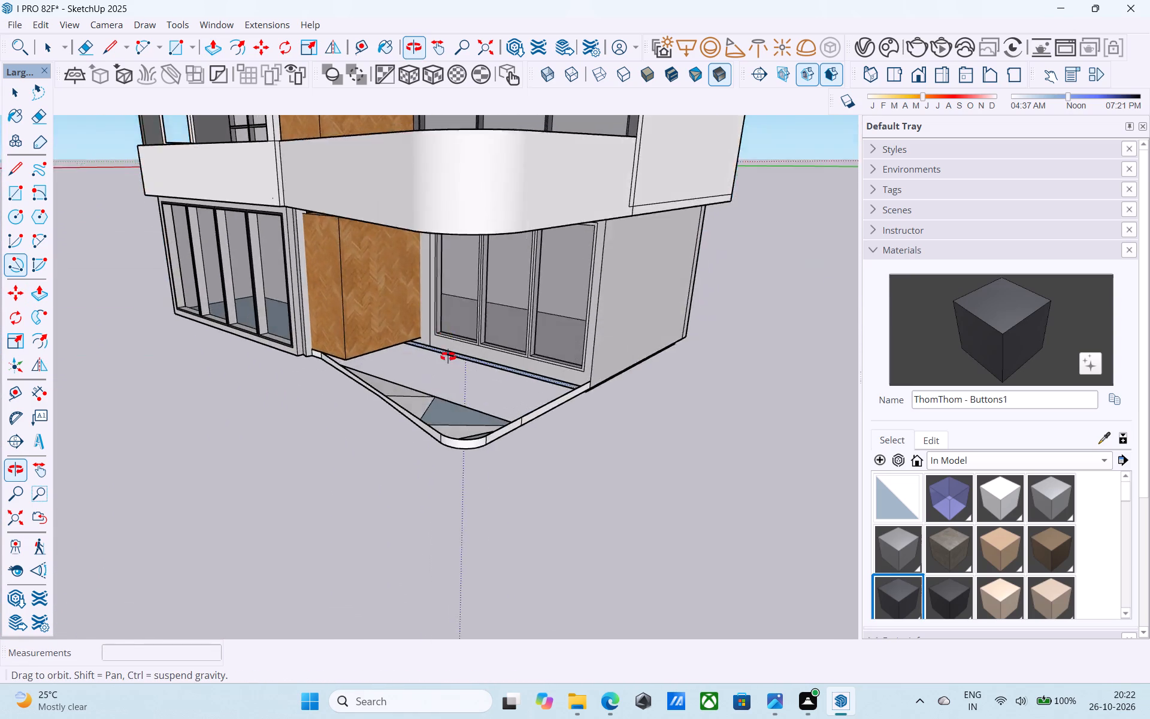
pyautogui.moveTo(448, 357); pyautogui.dragTo(478, 400, button='middle')
pyautogui.press('e')
pyautogui.moveTo(479, 389); pyautogui.dragTo(462, 500)
pyautogui.moveTo(444, 398); pyautogui.dragTo(324, 433)
pyautogui.moveTo(407, 359); pyautogui.dragTo(405, 359)
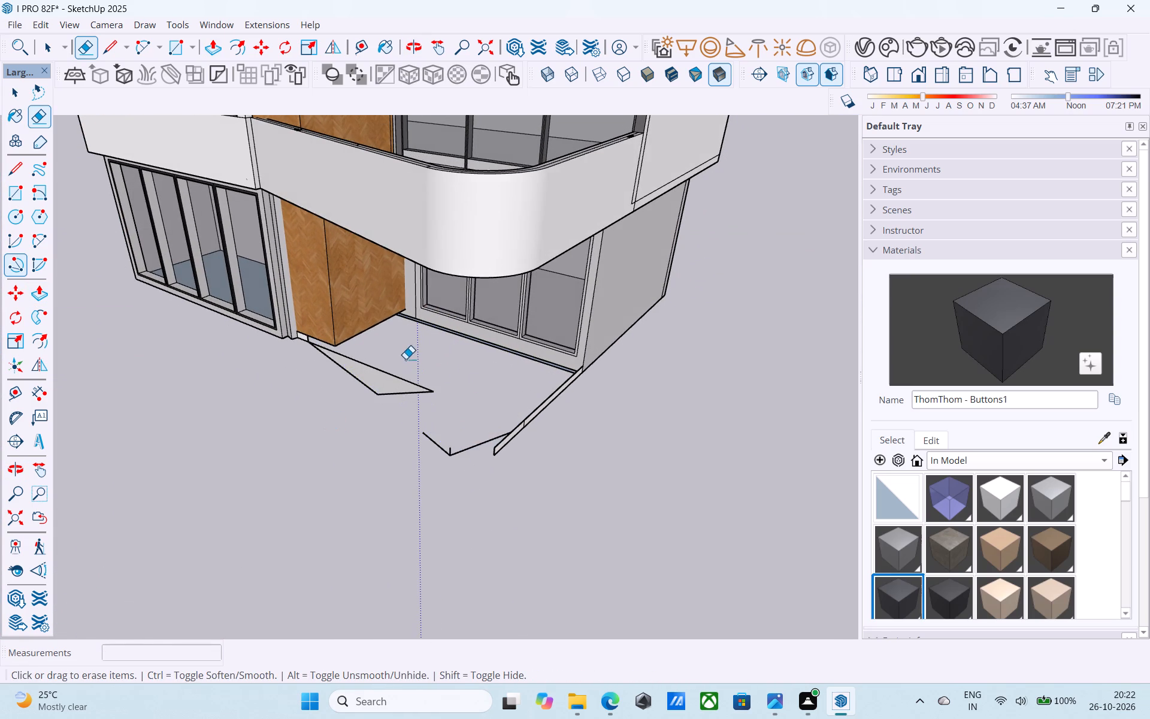
pyautogui.moveTo(405, 359); pyautogui.dragTo(310, 419)
pyautogui.moveTo(398, 452); pyautogui.dragTo(442, 495)
pyautogui.moveTo(438, 425); pyautogui.dragTo(476, 492)
pyautogui.moveTo(394, 353); pyautogui.dragTo(426, 463)
pyautogui.moveTo(437, 419); pyautogui.dragTo(438, 498)
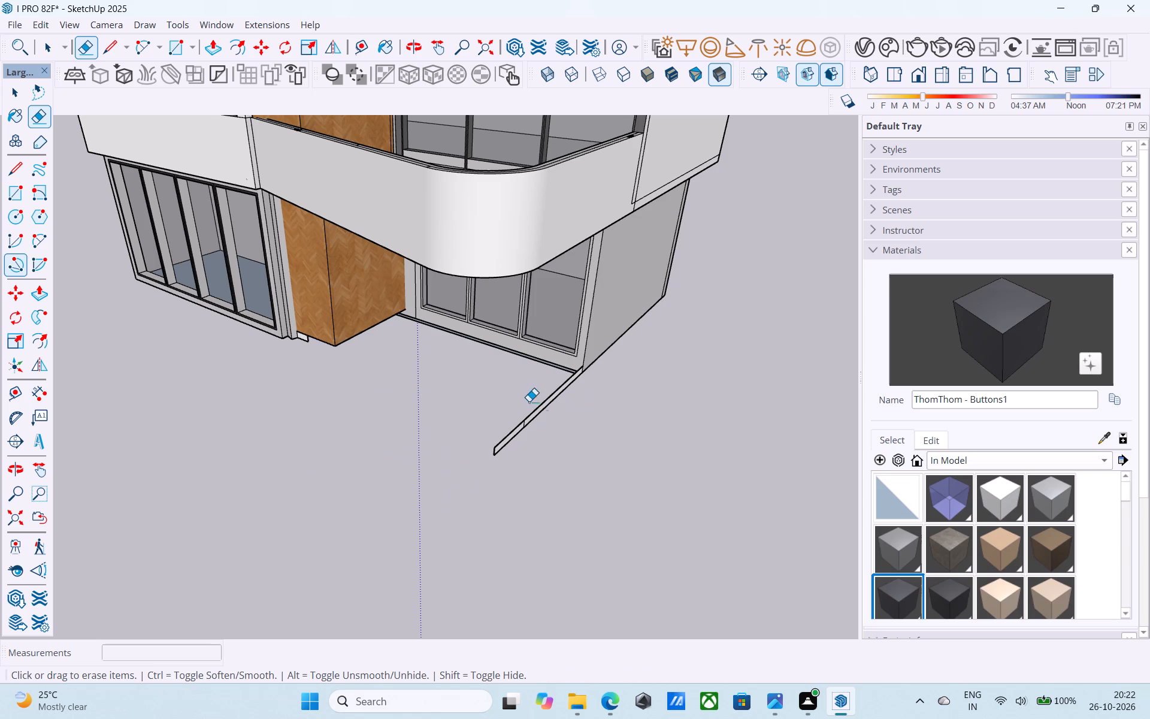
# Erase the remaining straight piece of terrace edging projecting from the glazed wall's corner.
pyautogui.moveTo(529, 401); pyautogui.dragTo(638, 419)
pyautogui.moveTo(612, 409); pyautogui.dragTo(426, 476)
pyautogui.moveTo(542, 433); pyautogui.dragTo(410, 461)
pyautogui.moveTo(520, 422); pyautogui.dragTo(478, 436)
pyautogui.moveTo(546, 422); pyautogui.dragTo(380, 458)
# Push/Pull the blue slab edge face beneath the wood-clad box by about 2' 7" toward the box's outer edge.
pyautogui.moveTo(474, 439); pyautogui.dragTo(383, 243, button='middle')
pyautogui.moveTo(515, 476); pyautogui.dragTo(509, 357, button='middle')
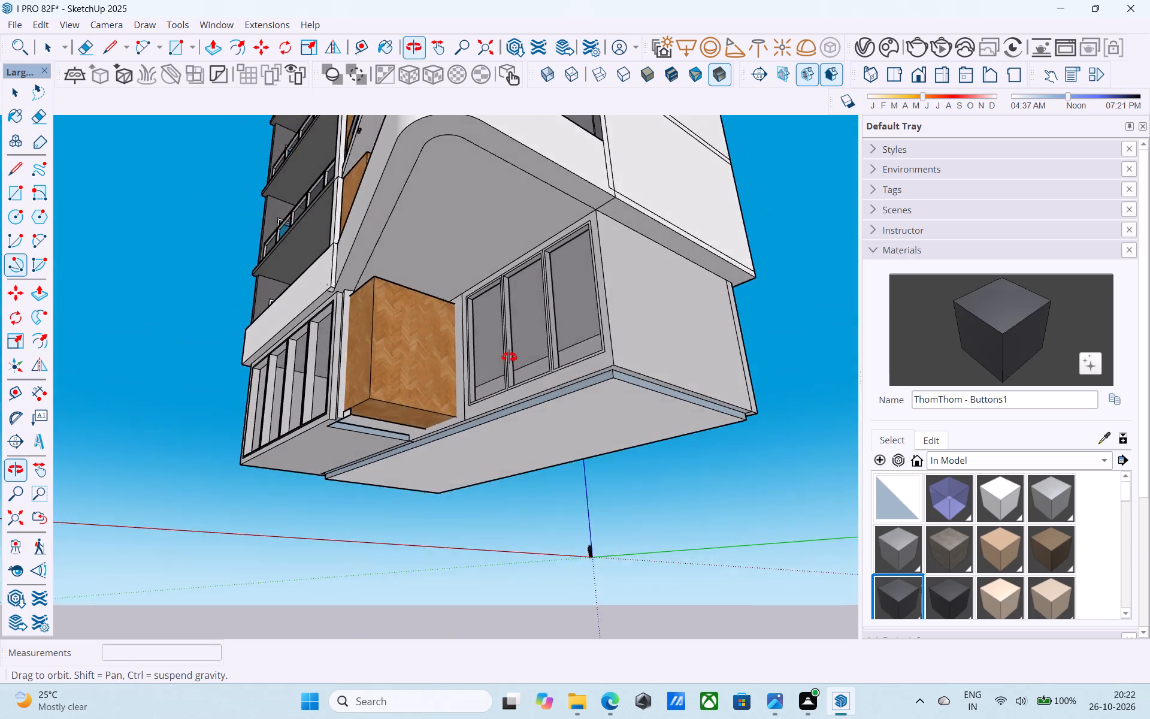
pyautogui.moveTo(509, 357); pyautogui.dragTo(510, 333, button='middle')
pyautogui.scroll(6, 407, 500)
pyautogui.moveTo(404, 410); pyautogui.dragTo(409, 443, button='middle')
pyautogui.scroll(1, 404, 439)
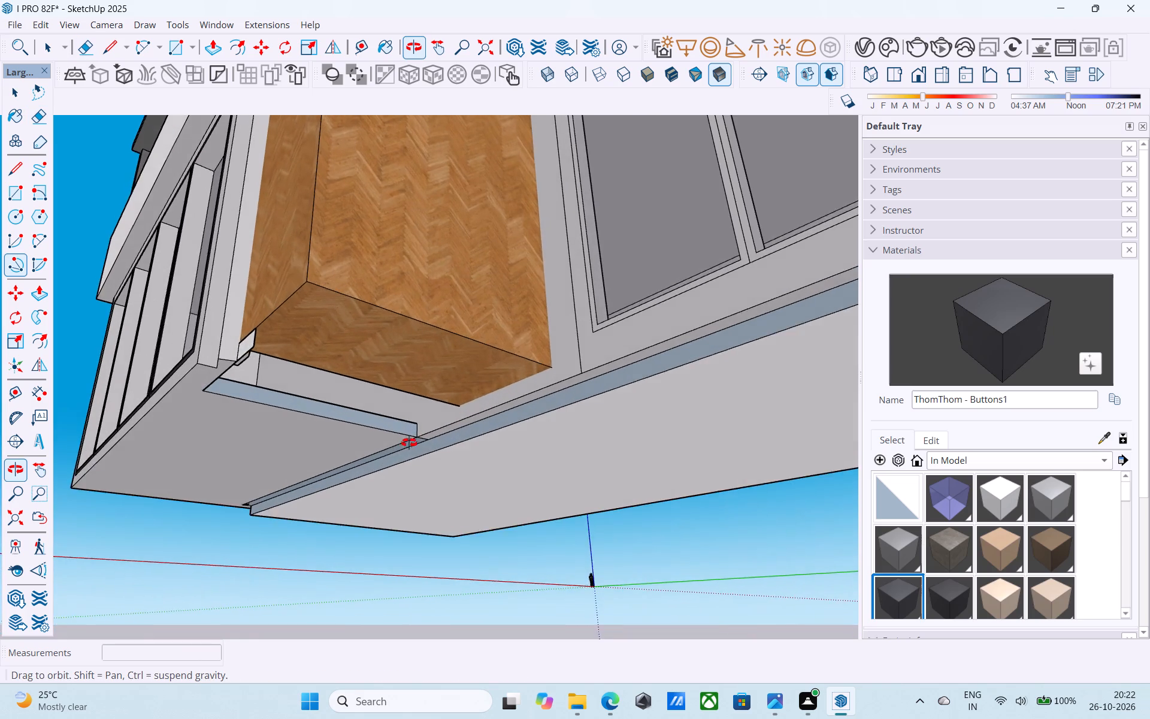
pyautogui.moveTo(409, 443); pyautogui.dragTo(420, 445, button='middle')
pyautogui.scroll(2, 362, 431)
pyautogui.press('space')
pyautogui.click(361, 422)
pyautogui.click(360, 419)
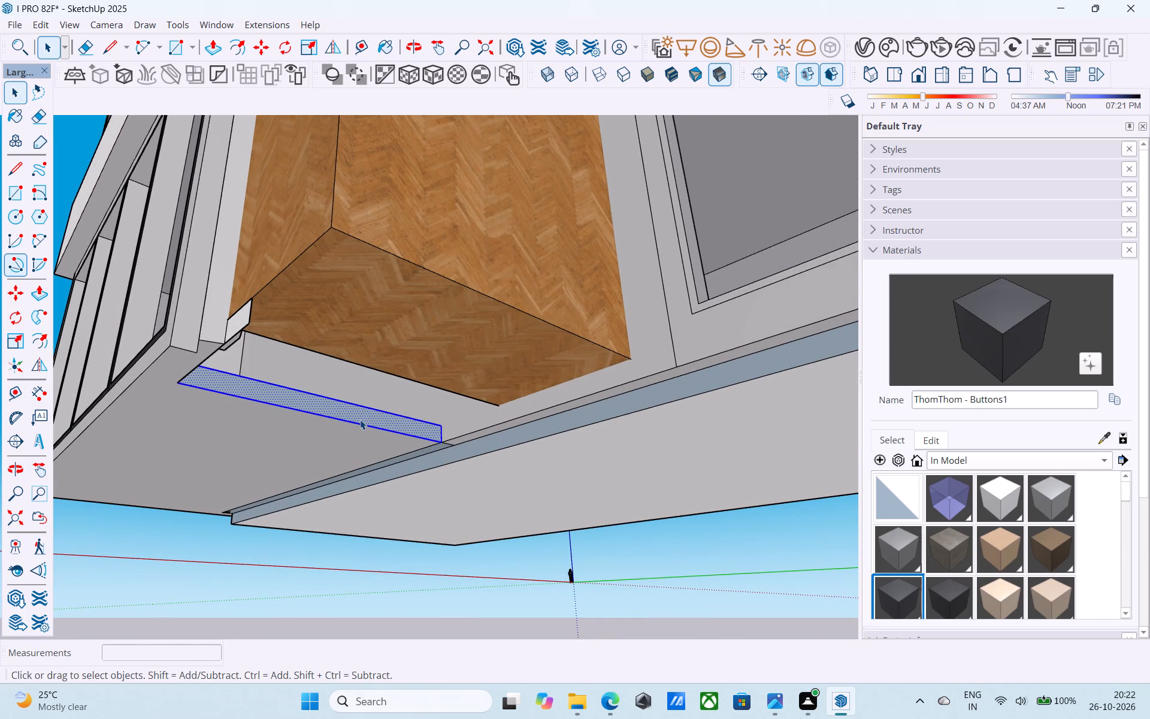
pyautogui.press('p')
pyautogui.click(360, 419)
pyautogui.click(524, 352)
pyautogui.click(451, 406)
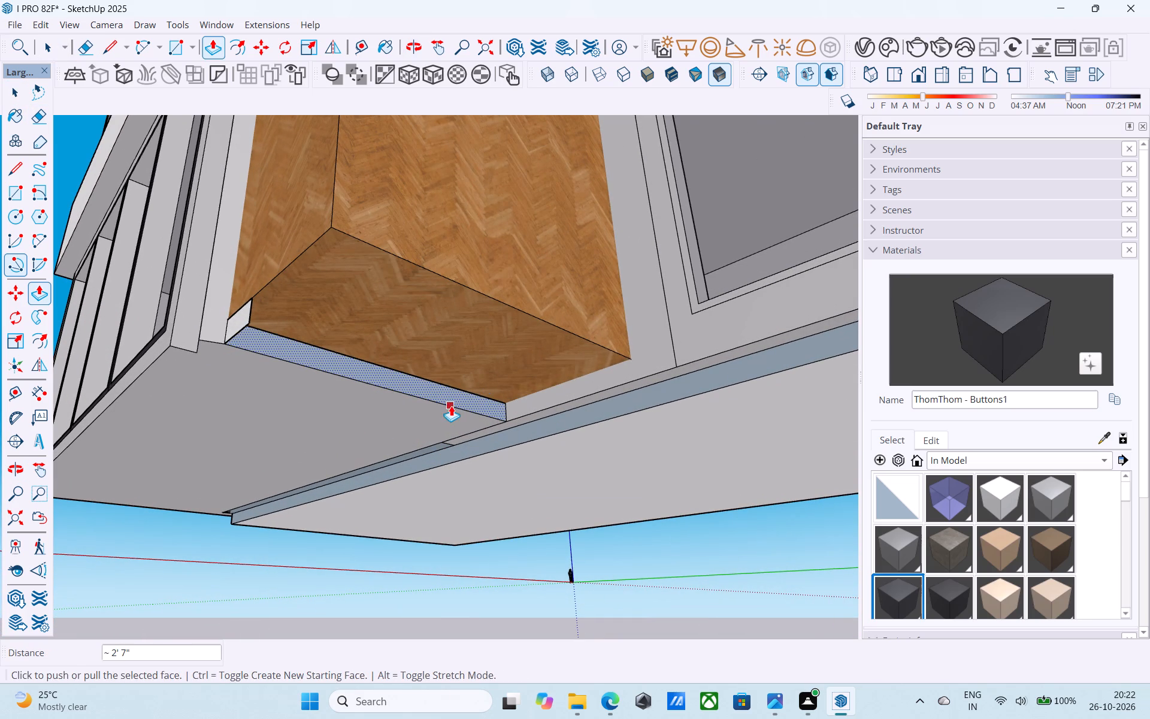
pyautogui.scroll(-8, 503, 410)
pyautogui.press('space')
# Reverse the blue slab edge faces below the smaller glazed wall and the adjoining blank side wall.
pyautogui.moveTo(526, 487); pyautogui.dragTo(706, 482, button='middle')
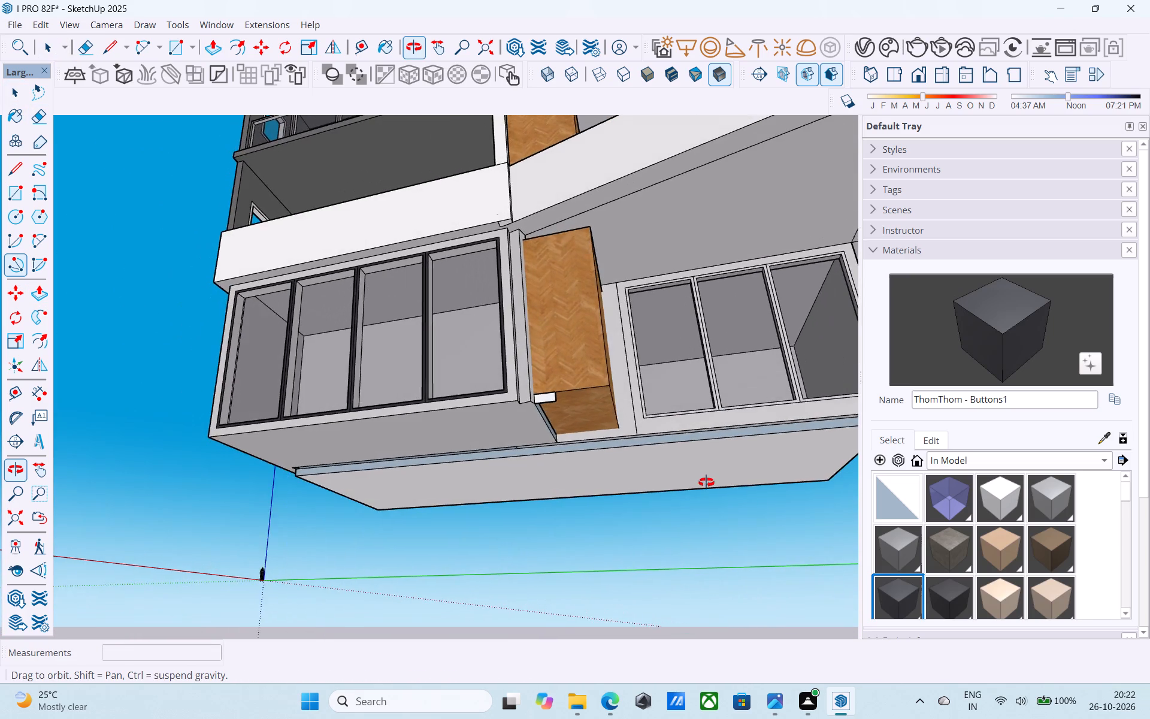
pyautogui.moveTo(706, 482); pyautogui.dragTo(429, 480, button='middle')
pyautogui.scroll(5, 522, 416)
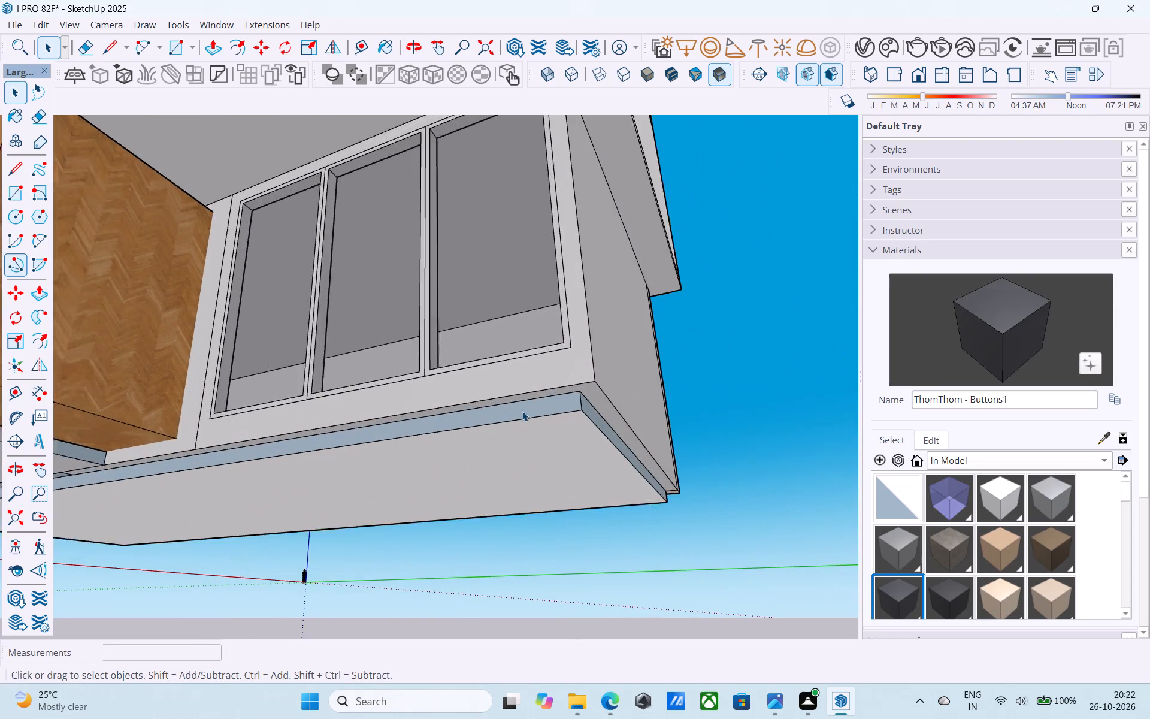
pyautogui.scroll(4, 522, 411)
pyautogui.click(523, 411)
pyautogui.rightClick(523, 411)
pyautogui.click(570, 277)
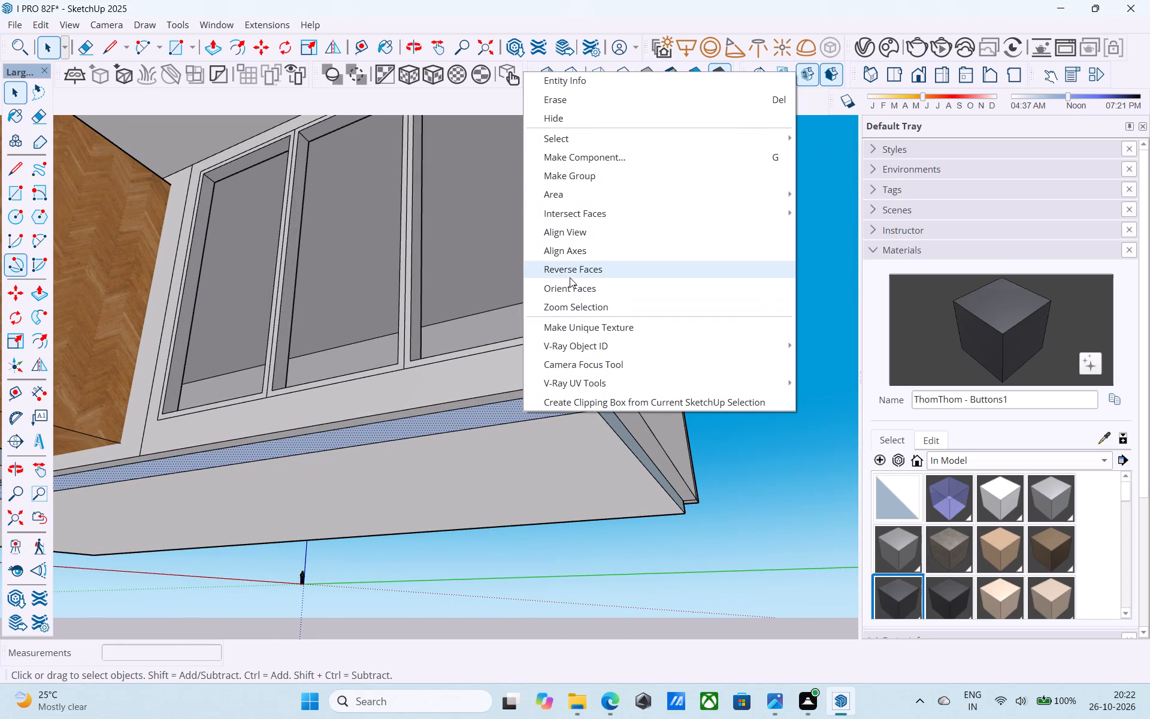
pyautogui.moveTo(582, 389); pyautogui.dragTo(467, 443, button='middle')
pyautogui.scroll(1, 477, 436)
pyautogui.click(496, 462)
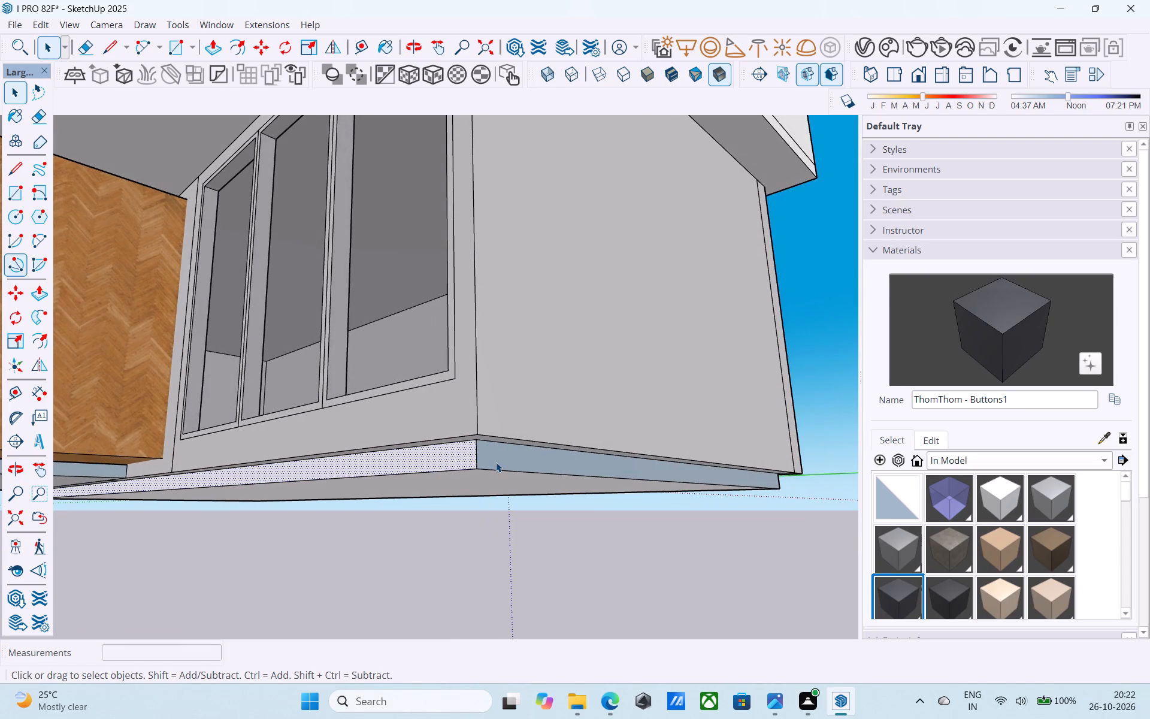
pyautogui.rightClick(496, 462)
pyautogui.click(528, 328)
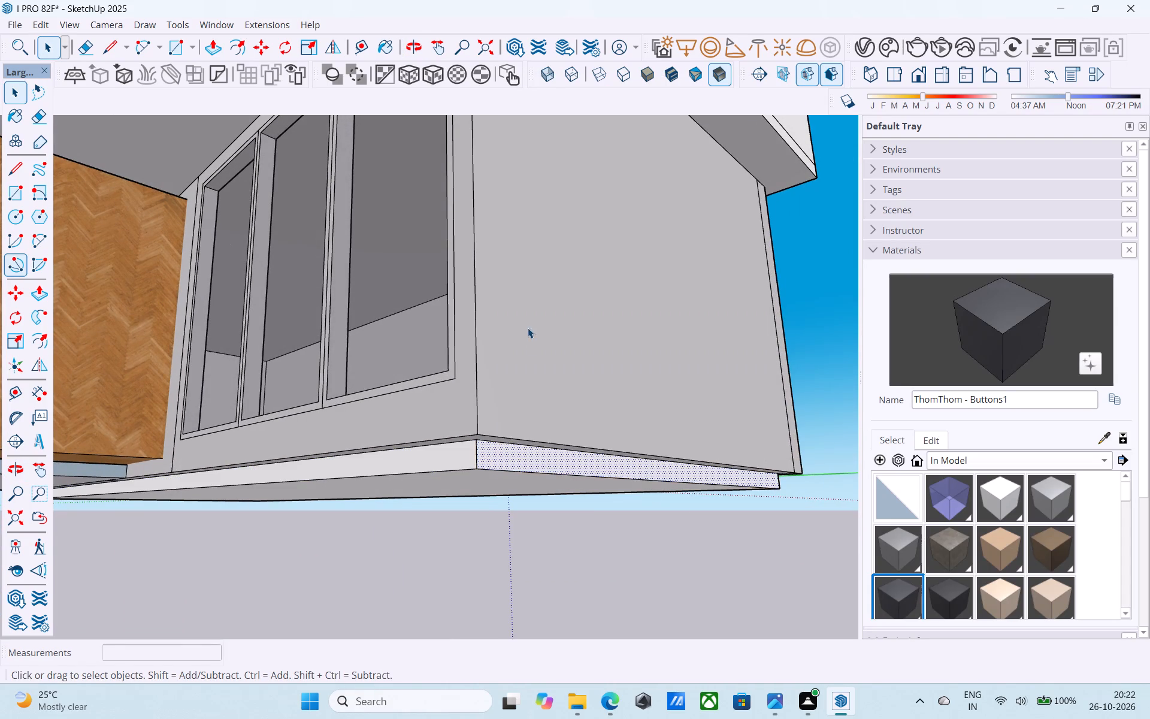
# Reverse the blue slab edge face along the rear of the ground storey.
pyautogui.moveTo(527, 370); pyautogui.dragTo(0, 363, button='middle')
pyautogui.scroll(-3, 0, 370)
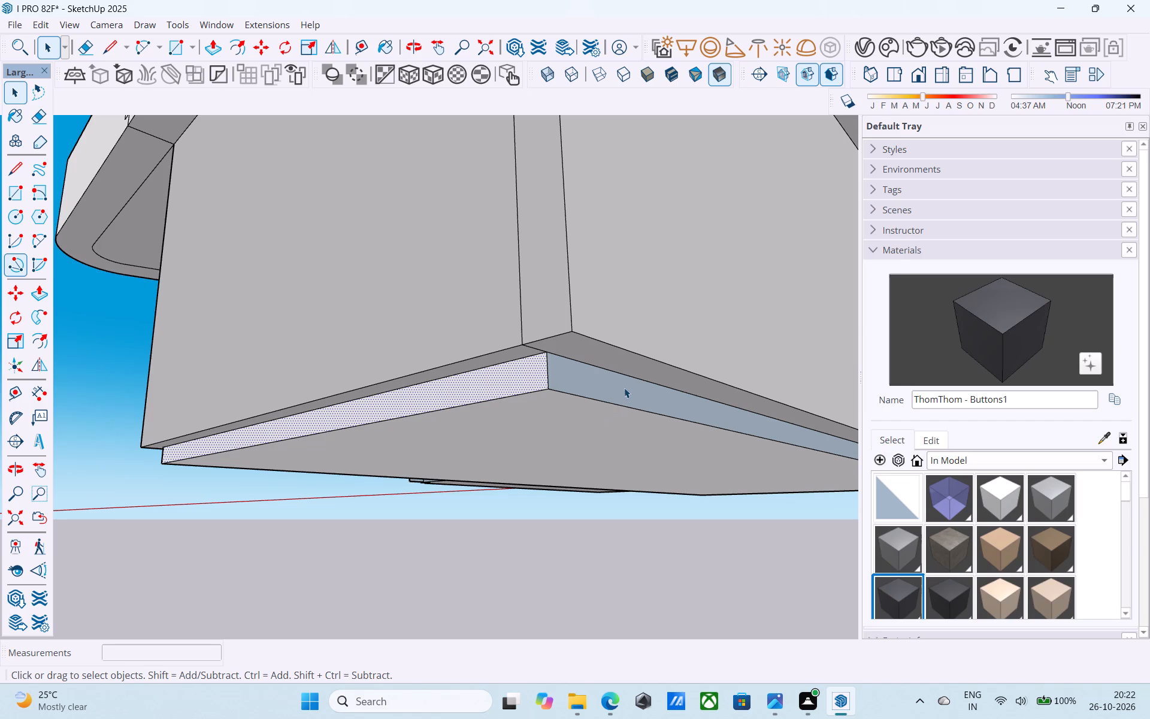
pyautogui.click(624, 388)
pyautogui.rightClick(624, 388)
pyautogui.click(697, 247)
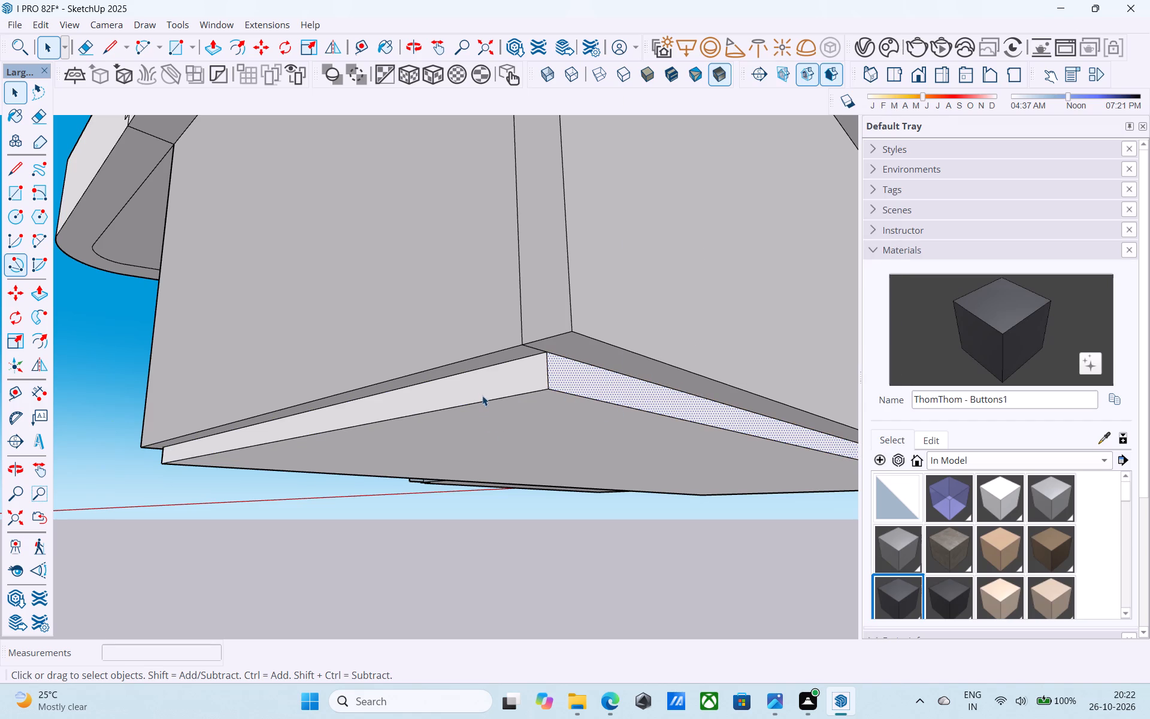
# Push/Pull the slab's side and rear edge faces outward until flush with the walls above them.
pyautogui.click(483, 393)
pyautogui.press('p')
pyautogui.click(482, 389)
pyautogui.click(500, 313)
pyautogui.press('space')
pyautogui.click(588, 371)
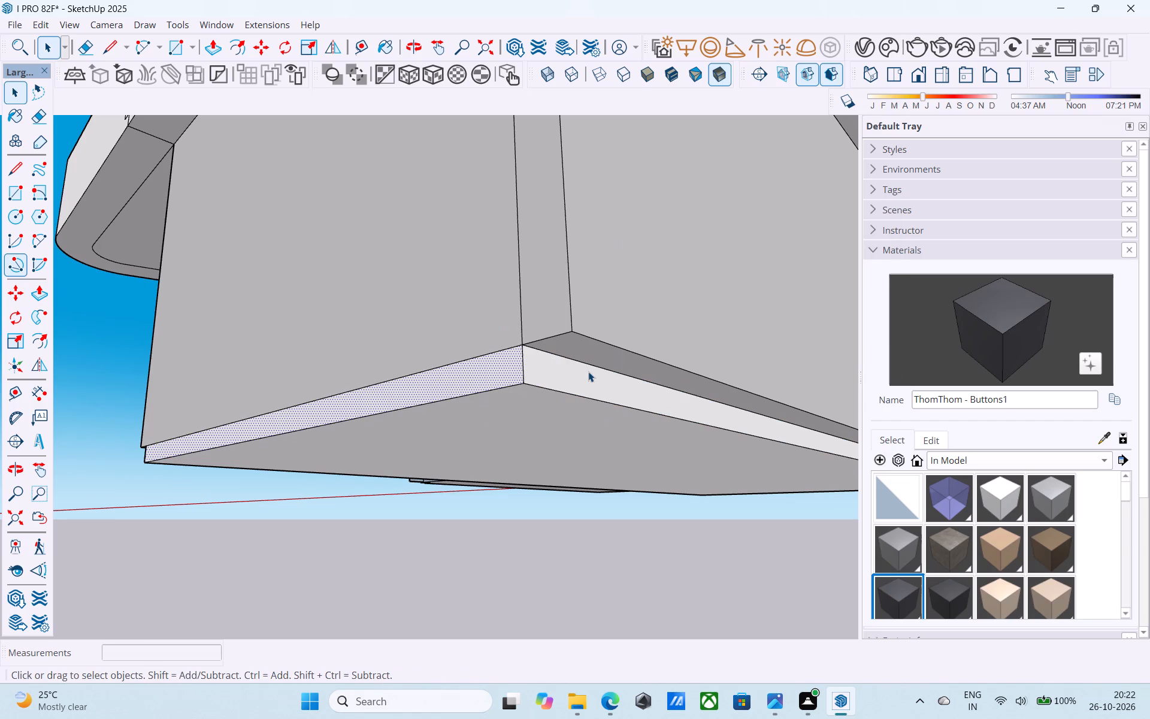
pyautogui.press('p')
pyautogui.click(588, 371)
pyautogui.click(638, 277)
pyautogui.press('space')
# Reverse the blue slab edge face below the blank side wall beside the larger glazed room.
pyautogui.moveTo(456, 393); pyautogui.dragTo(880, 434, button='middle')
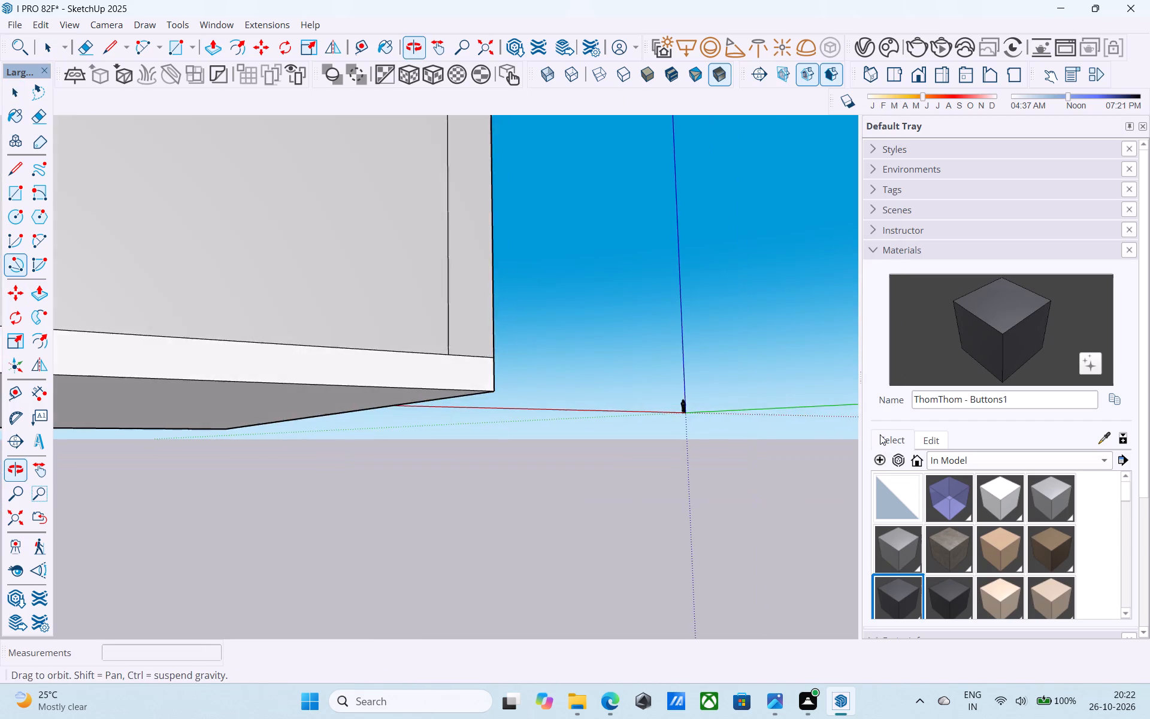
pyautogui.scroll(-5, 847, 421)
pyautogui.moveTo(603, 461); pyautogui.dragTo(785, 449, button='middle')
pyautogui.scroll(6, 441, 447)
pyautogui.scroll(-3, 440, 454)
pyautogui.moveTo(440, 454); pyautogui.dragTo(591, 460, button='middle')
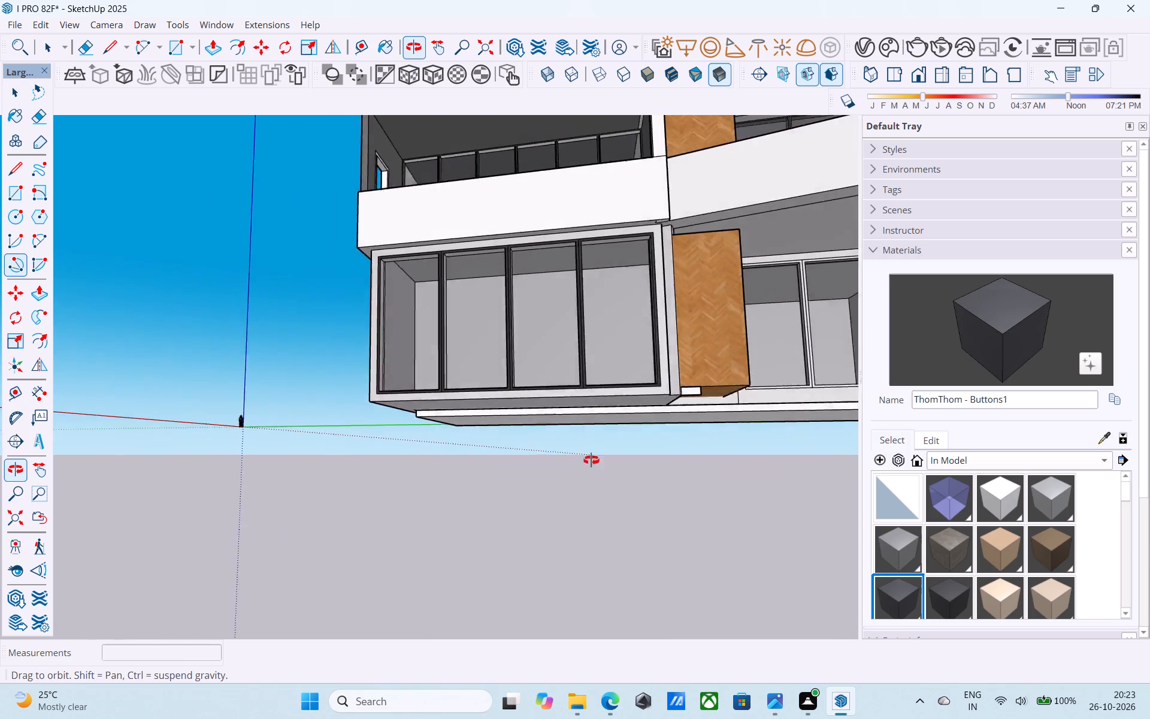
pyautogui.moveTo(591, 460); pyautogui.dragTo(849, 460, button='middle')
pyautogui.scroll(2, 198, 451)
pyautogui.scroll(2, 387, 377)
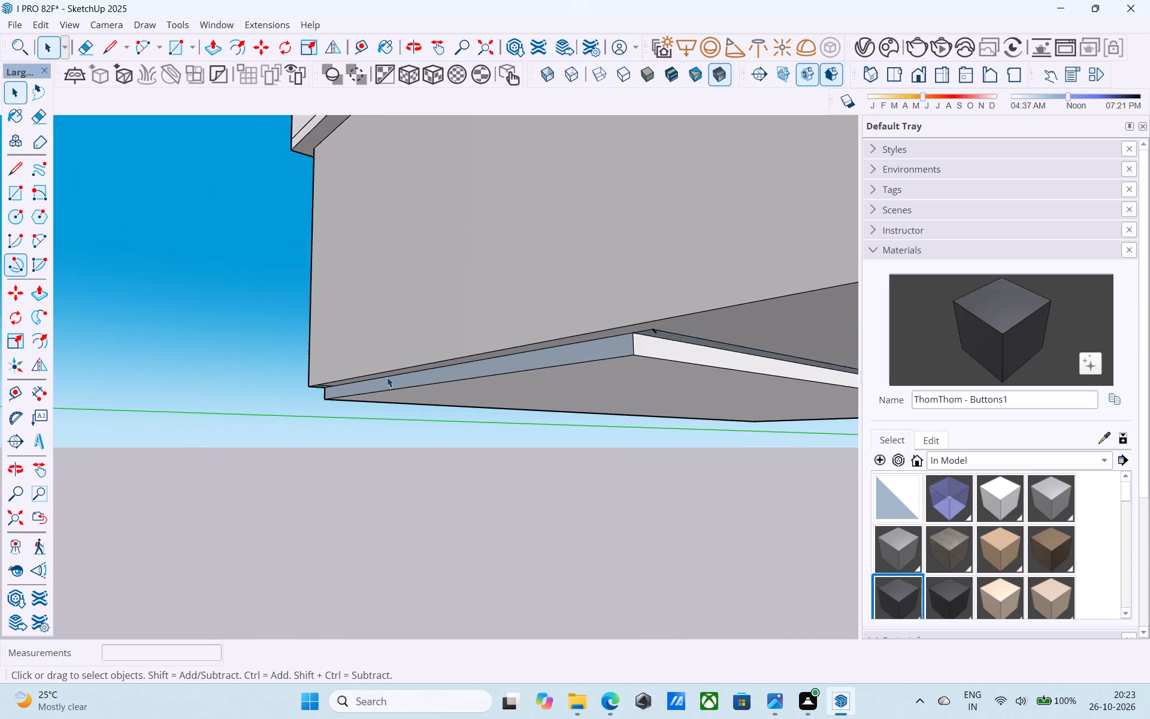
pyautogui.scroll(3, 387, 377)
pyautogui.click(393, 388)
pyautogui.rightClick(393, 388)
pyautogui.click(440, 257)
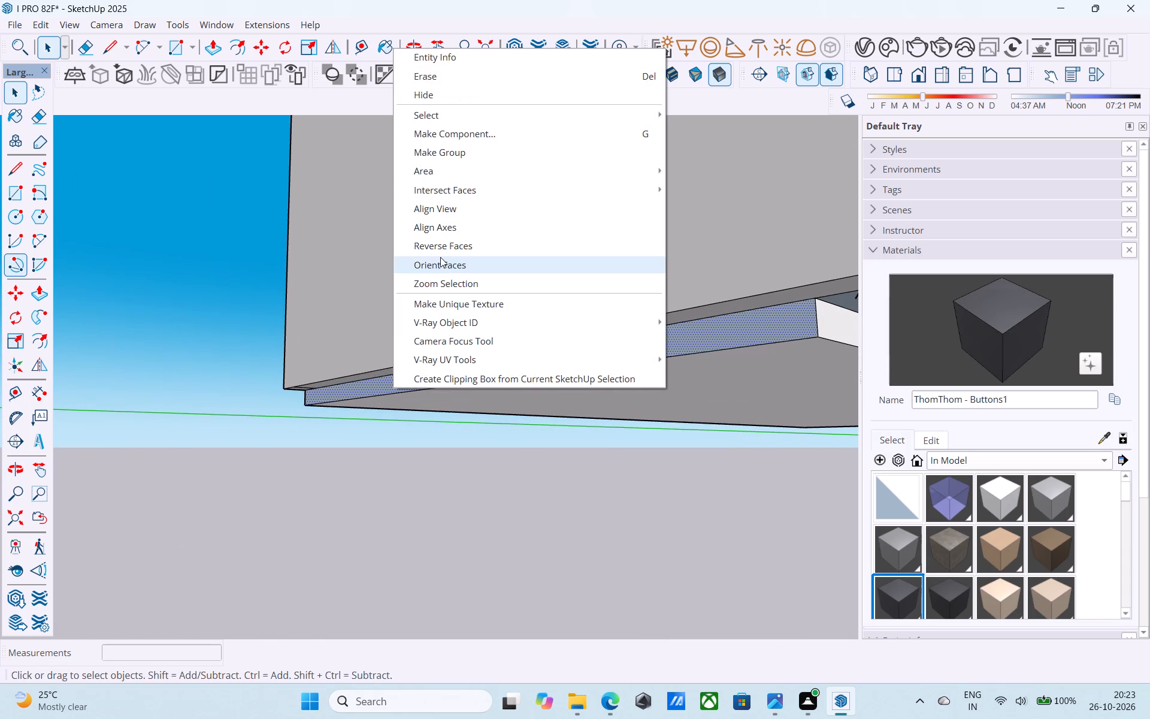
# Push/Pull that slab edge face outward about 8 15/16" until flush with the side wall above.
pyautogui.press('p')
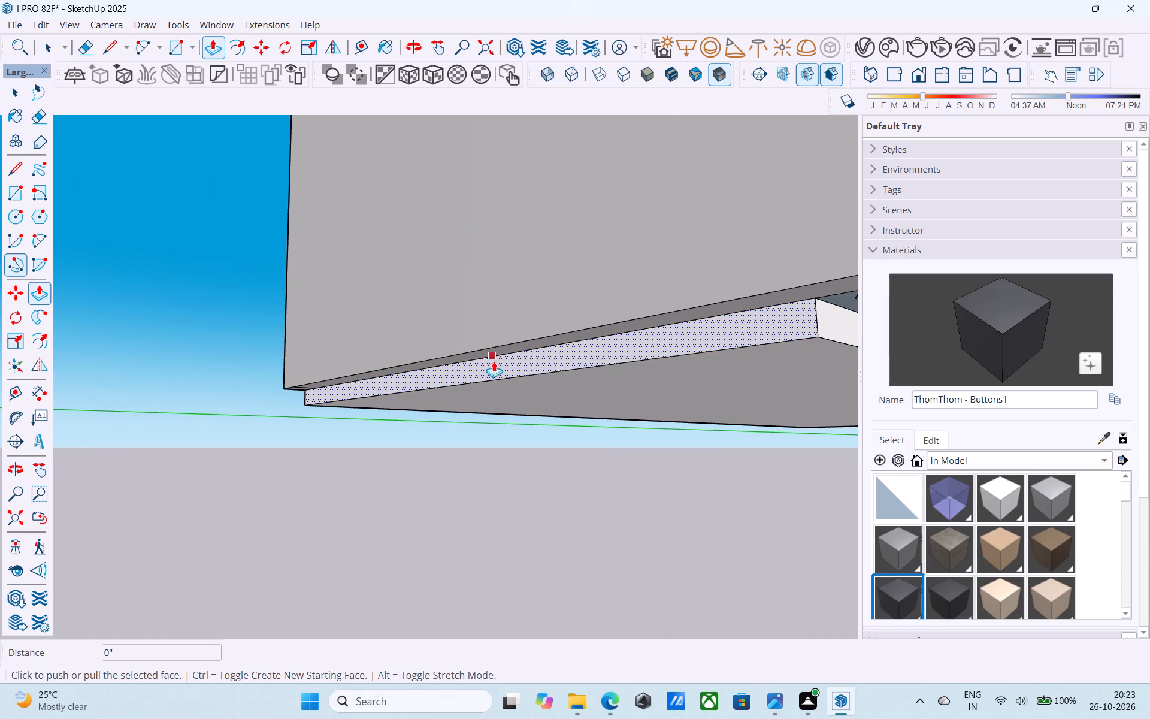
pyautogui.moveTo(495, 368); pyautogui.dragTo(489, 358)
pyautogui.click(473, 259)
pyautogui.click(536, 371)
pyautogui.click(510, 280)
pyautogui.scroll(-2, 276, 385)
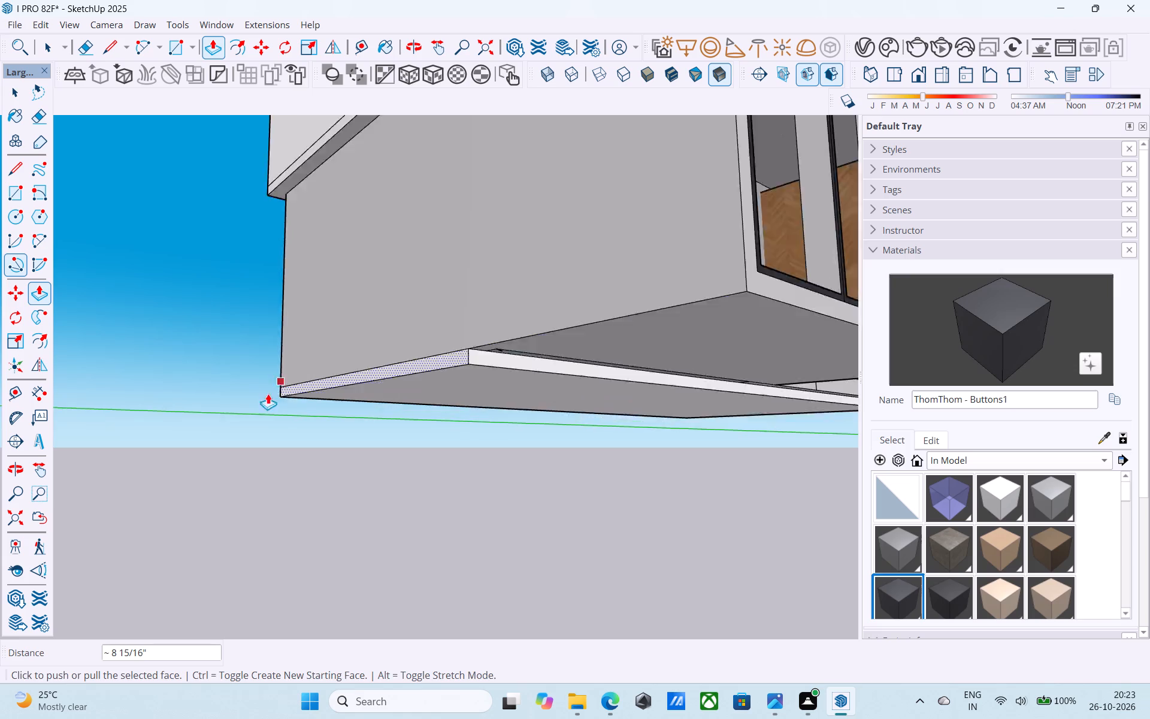
# Draw a line about 6 5/16" long across the slab's front edge face at the wood-clad box's inner bottom corner.
pyautogui.scroll(-3, 268, 394)
pyautogui.moveTo(282, 397); pyautogui.dragTo(209, 465, button='middle')
pyautogui.scroll(-3, 208, 465)
pyautogui.moveTo(307, 434); pyautogui.dragTo(285, 454, button='middle')
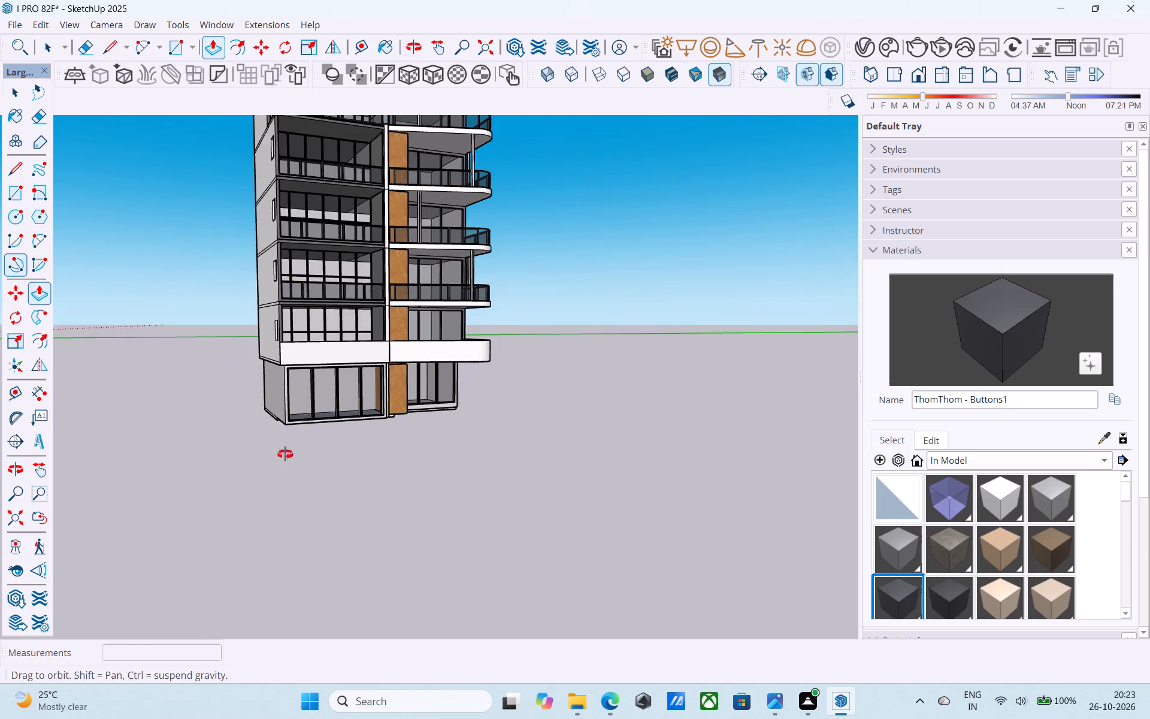
pyautogui.moveTo(285, 454); pyautogui.dragTo(234, 534, button='middle')
pyautogui.moveTo(382, 429); pyautogui.dragTo(259, 500, button='middle')
pyautogui.scroll(15, 384, 391)
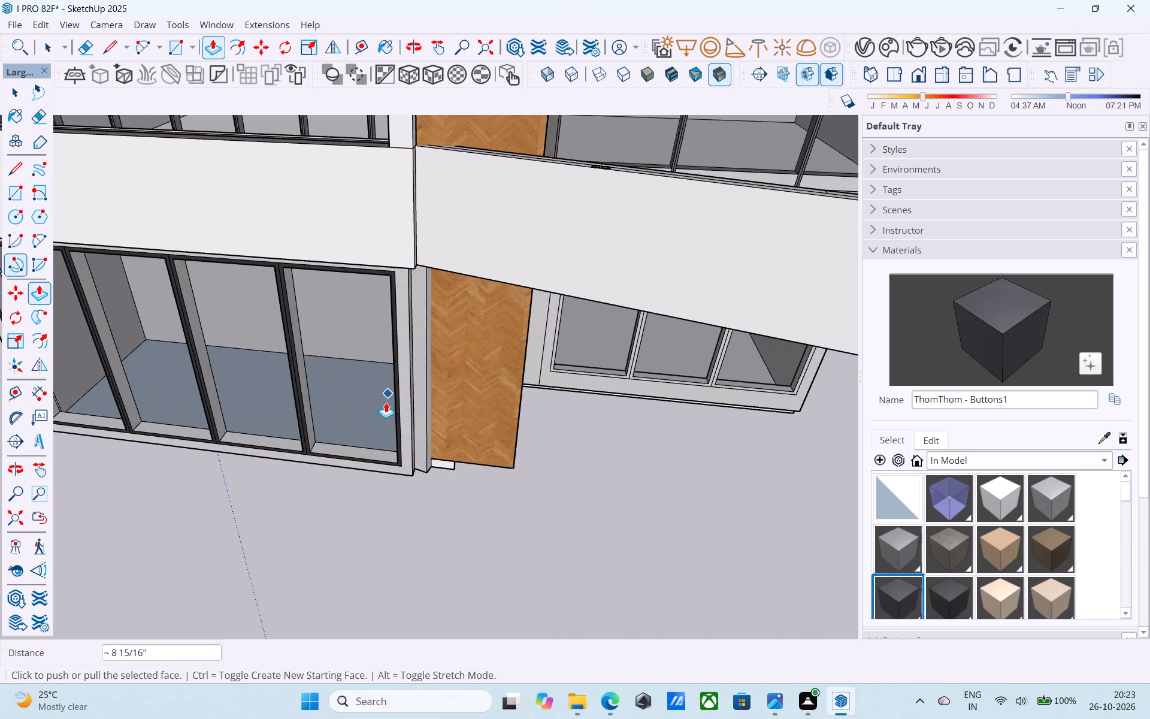
pyautogui.moveTo(374, 445); pyautogui.dragTo(369, 190, button='middle')
pyautogui.moveTo(377, 467); pyautogui.dragTo(373, 284, button='middle')
pyautogui.moveTo(348, 517); pyautogui.dragTo(347, 510, button='middle')
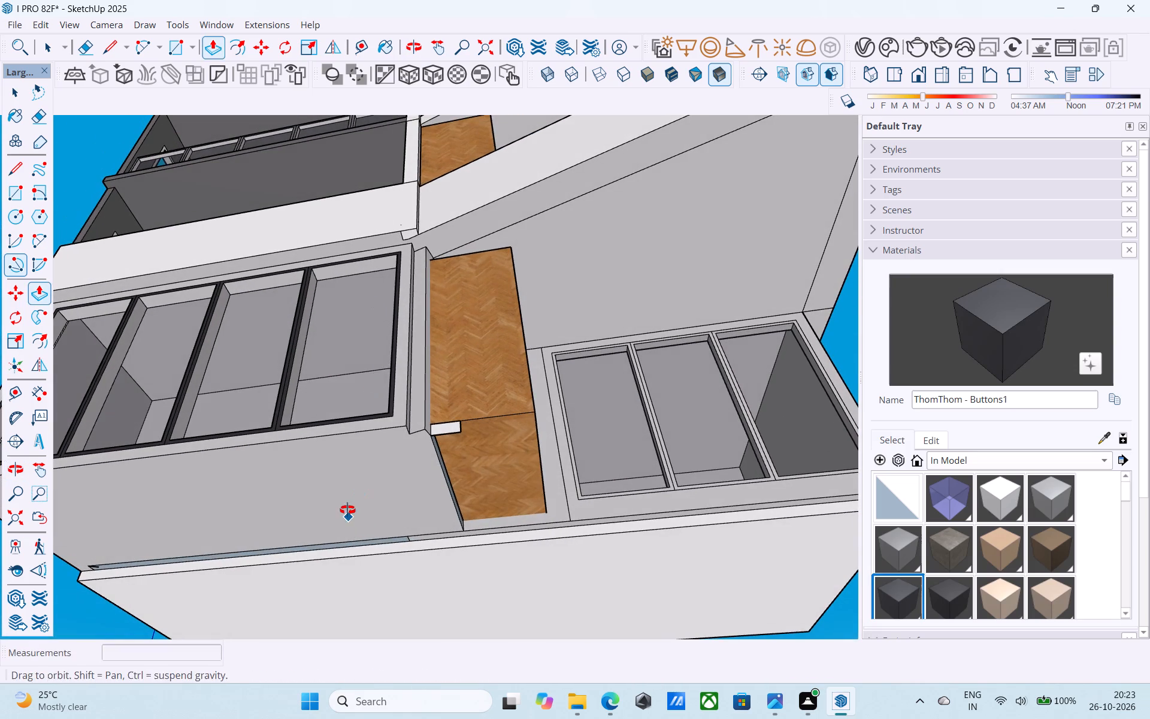
pyautogui.moveTo(347, 510); pyautogui.dragTo(347, 508, button='middle')
pyautogui.press('space')
pyautogui.press('l')
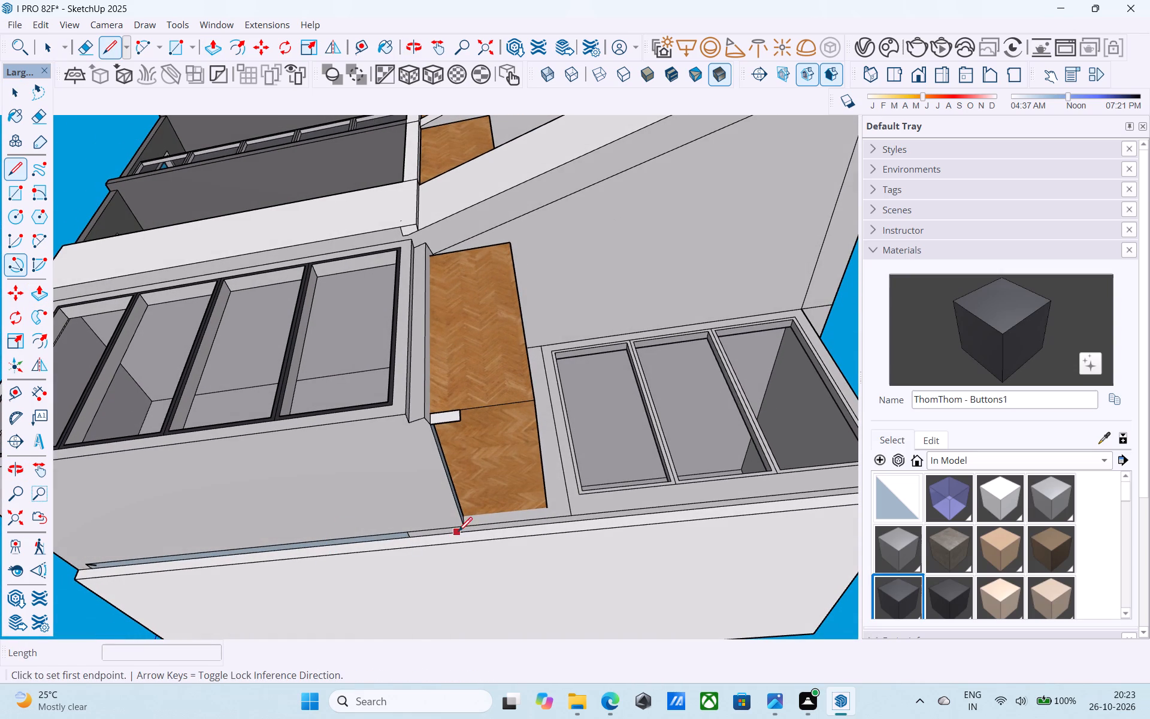
pyautogui.click(573, 523)
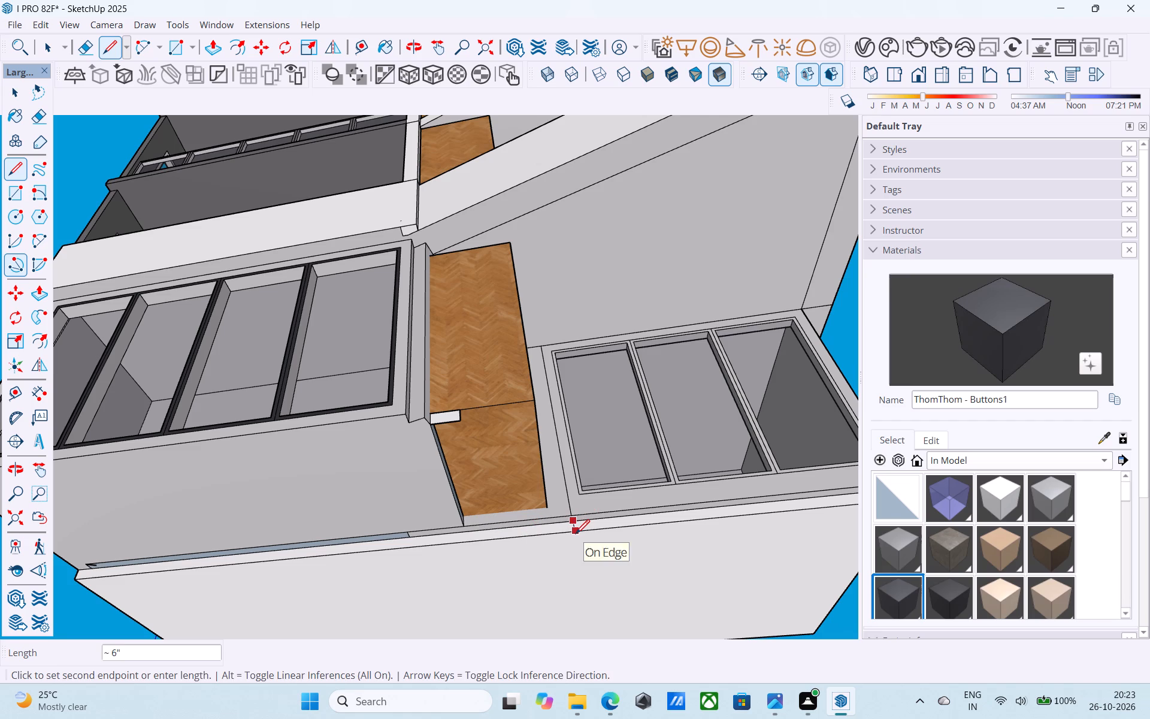
pyautogui.press('space')
pyautogui.write('L')
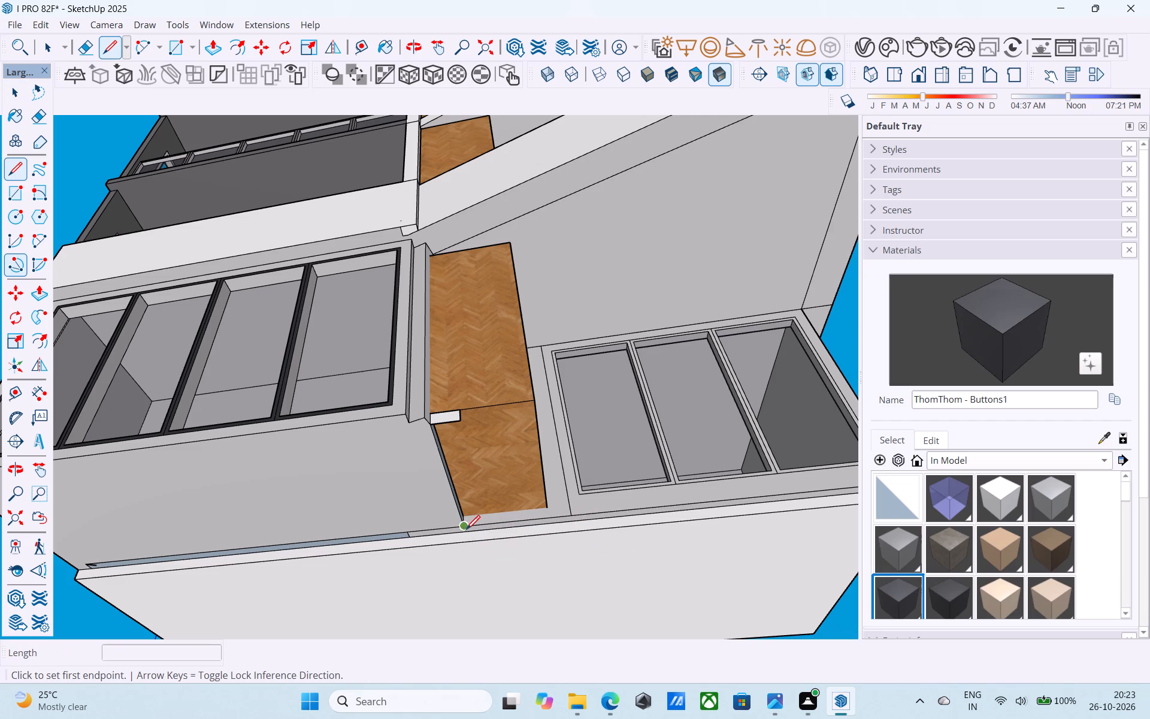
pyautogui.click(468, 534)
pyautogui.click(471, 541)
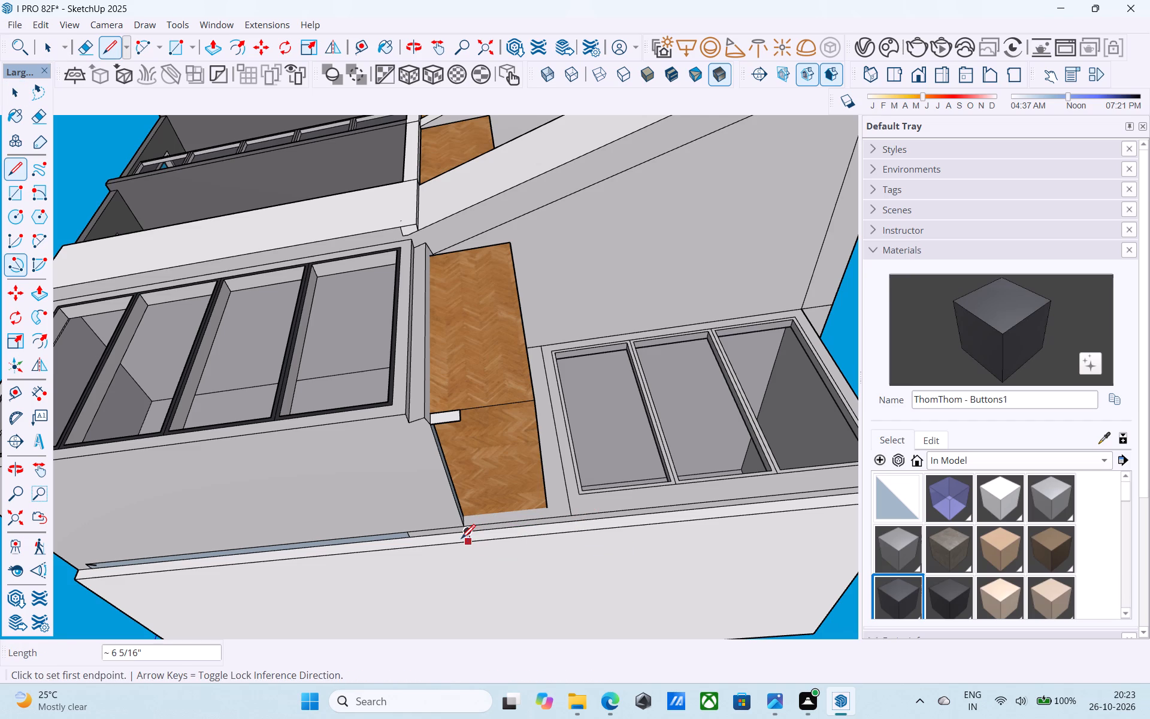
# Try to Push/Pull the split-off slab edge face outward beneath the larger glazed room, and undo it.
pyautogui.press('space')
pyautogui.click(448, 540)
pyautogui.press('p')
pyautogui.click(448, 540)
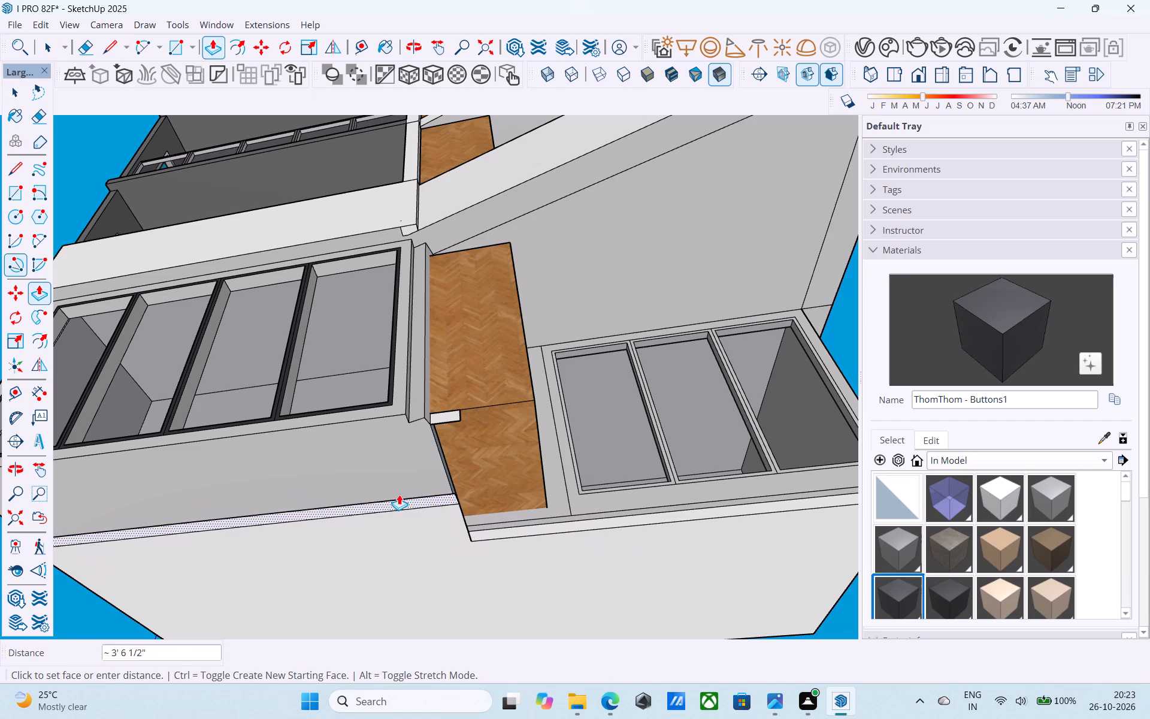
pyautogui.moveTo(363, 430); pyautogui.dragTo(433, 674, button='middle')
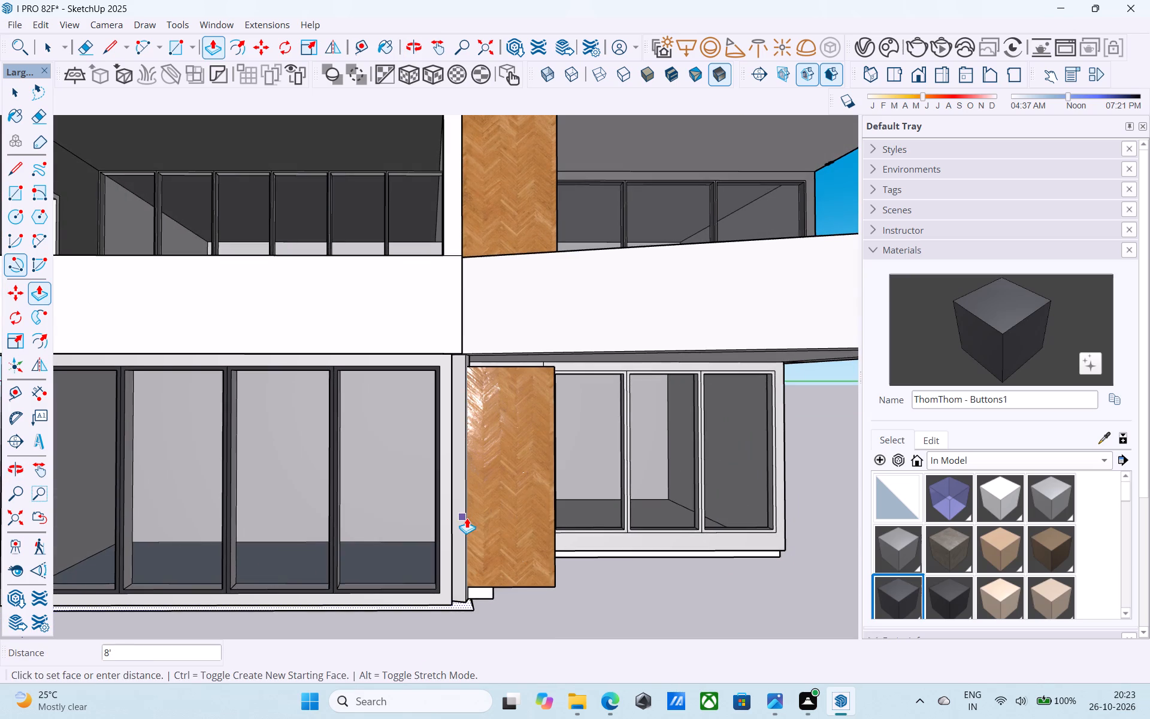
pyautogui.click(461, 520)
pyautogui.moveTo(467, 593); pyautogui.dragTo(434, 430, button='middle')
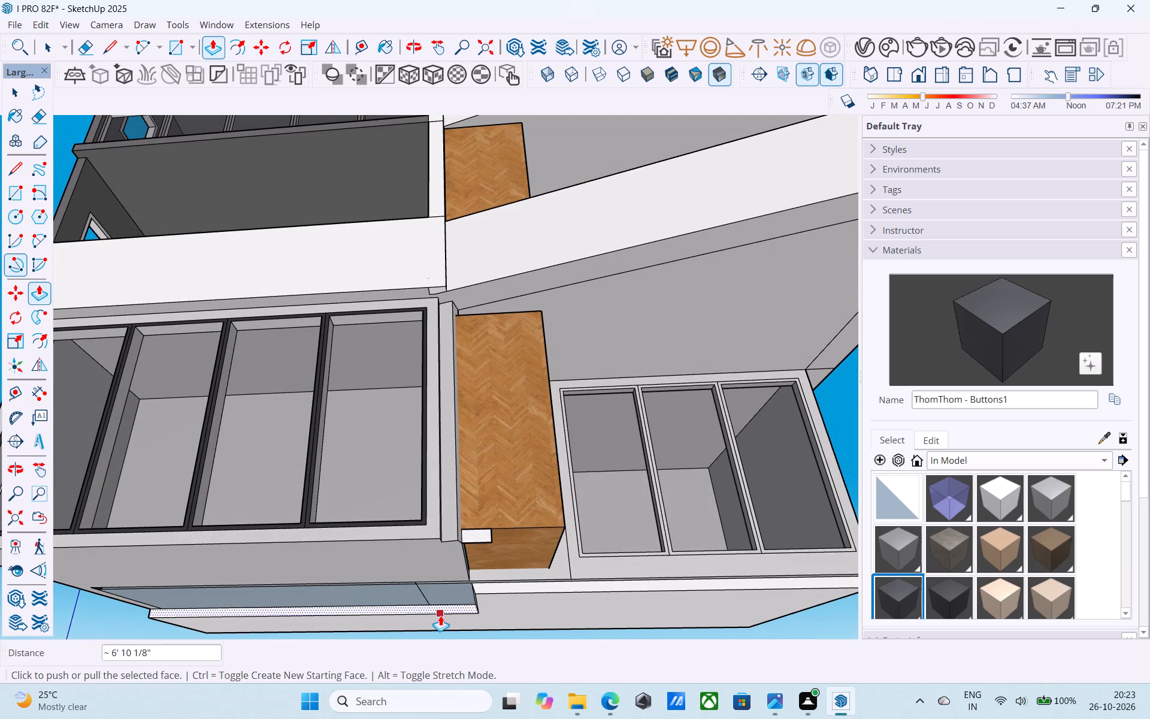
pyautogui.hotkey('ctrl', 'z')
# Push/Pull the split-off slab edge face outward beneath the larger glazed room to its front.
pyautogui.click(425, 586)
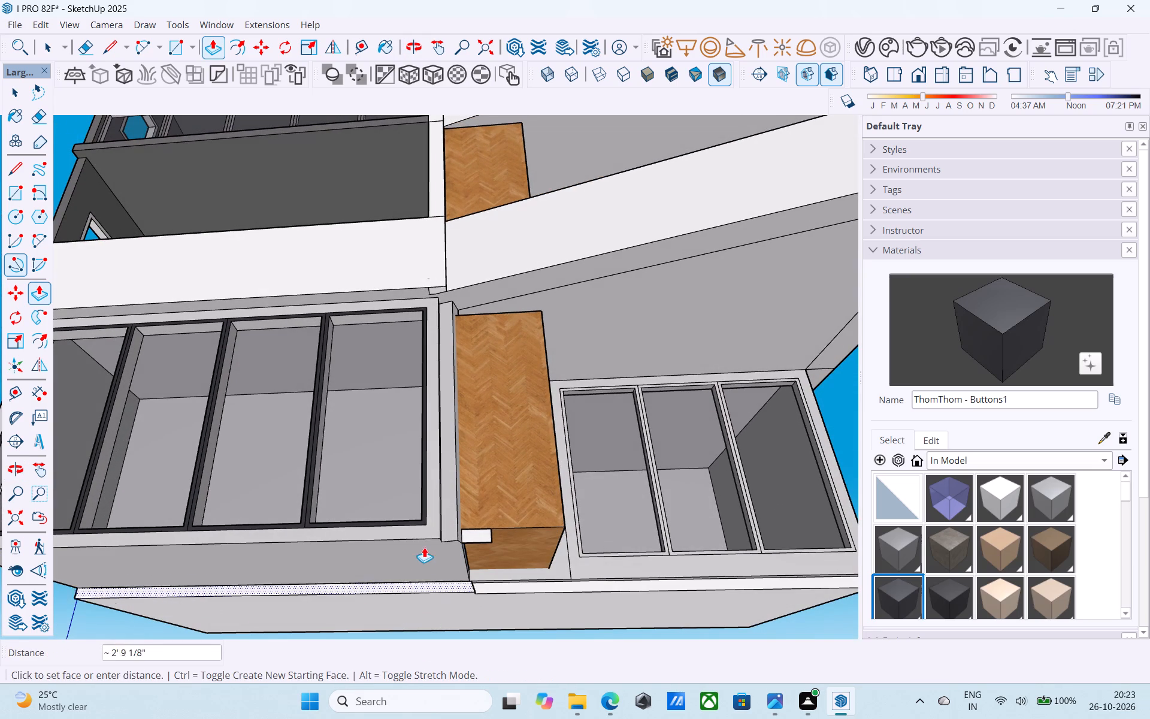
pyautogui.click(426, 536)
pyautogui.moveTo(426, 536); pyautogui.dragTo(469, 696, button='middle')
pyautogui.moveTo(404, 598); pyautogui.dragTo(443, 608, button='middle')
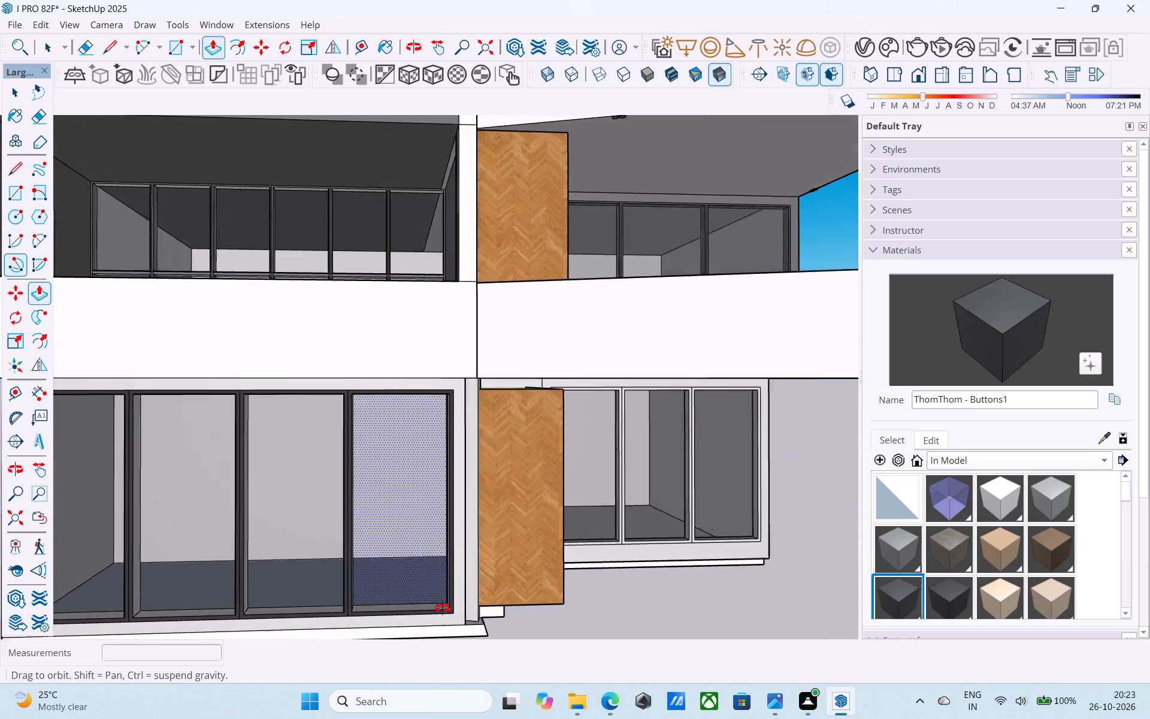
pyautogui.moveTo(443, 608); pyautogui.dragTo(475, 639, button='middle')
pyautogui.press('space')
# Reverse the blue floor face inside the larger glazed room.
pyautogui.scroll(20, 324, 575)
pyautogui.scroll(5, 324, 575)
pyautogui.middleClick(340, 601)
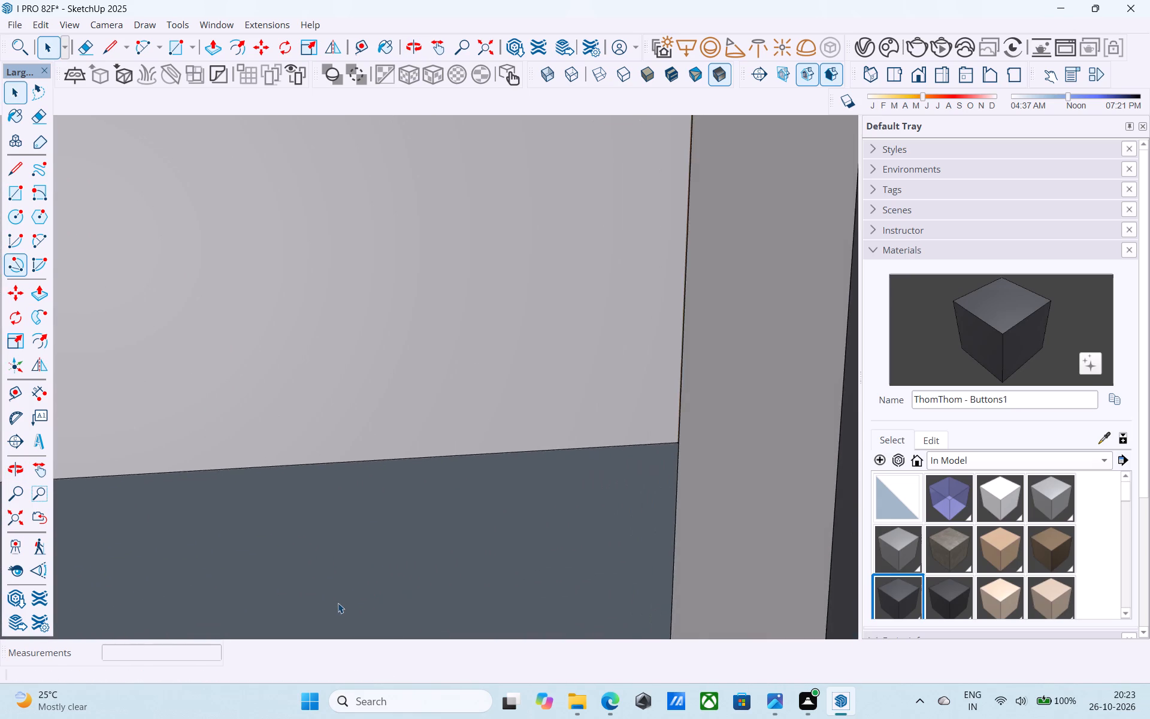
pyautogui.scroll(20, 335, 614)
pyautogui.scroll(12, 335, 614)
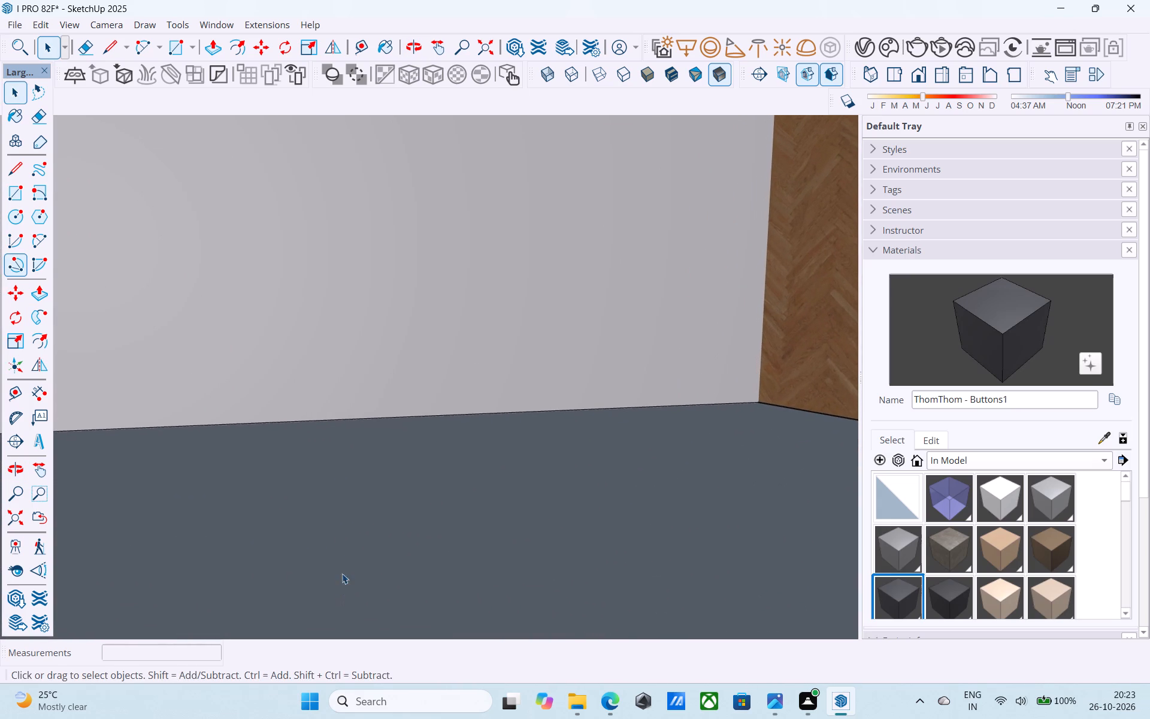
pyautogui.scroll(20, 342, 573)
pyautogui.scroll(9, 342, 573)
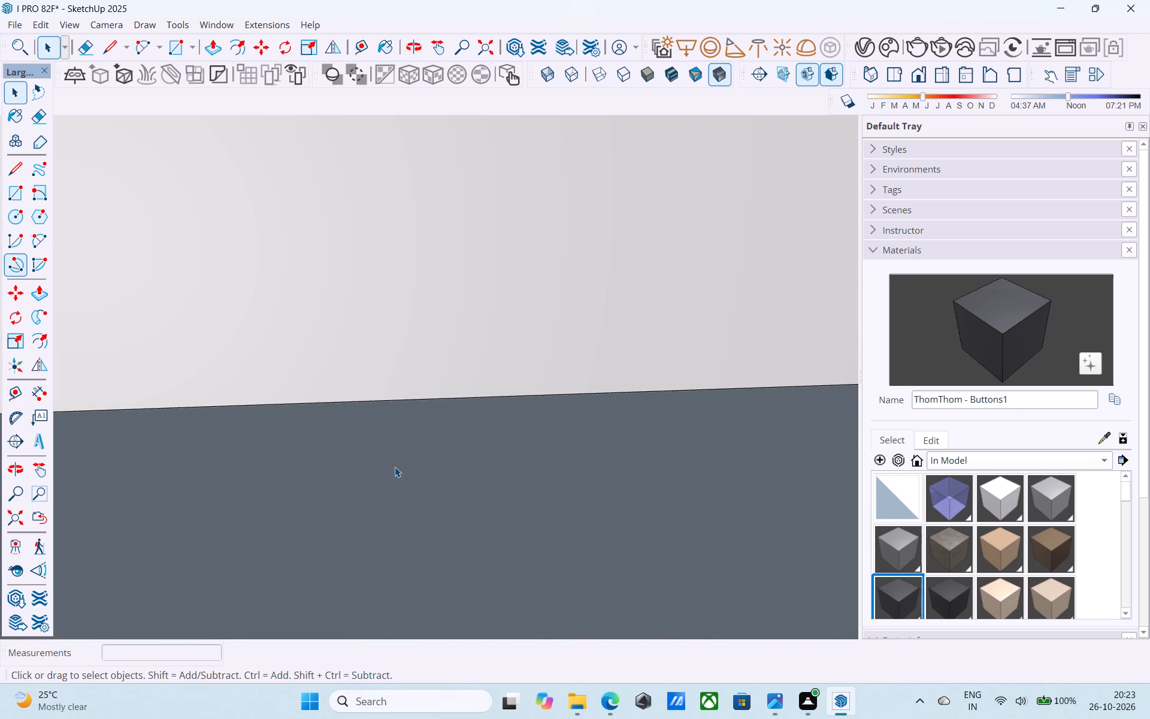
pyautogui.click(395, 467)
pyautogui.rightClick(395, 467)
pyautogui.click(449, 324)
pyautogui.scroll(-11, 438, 348)
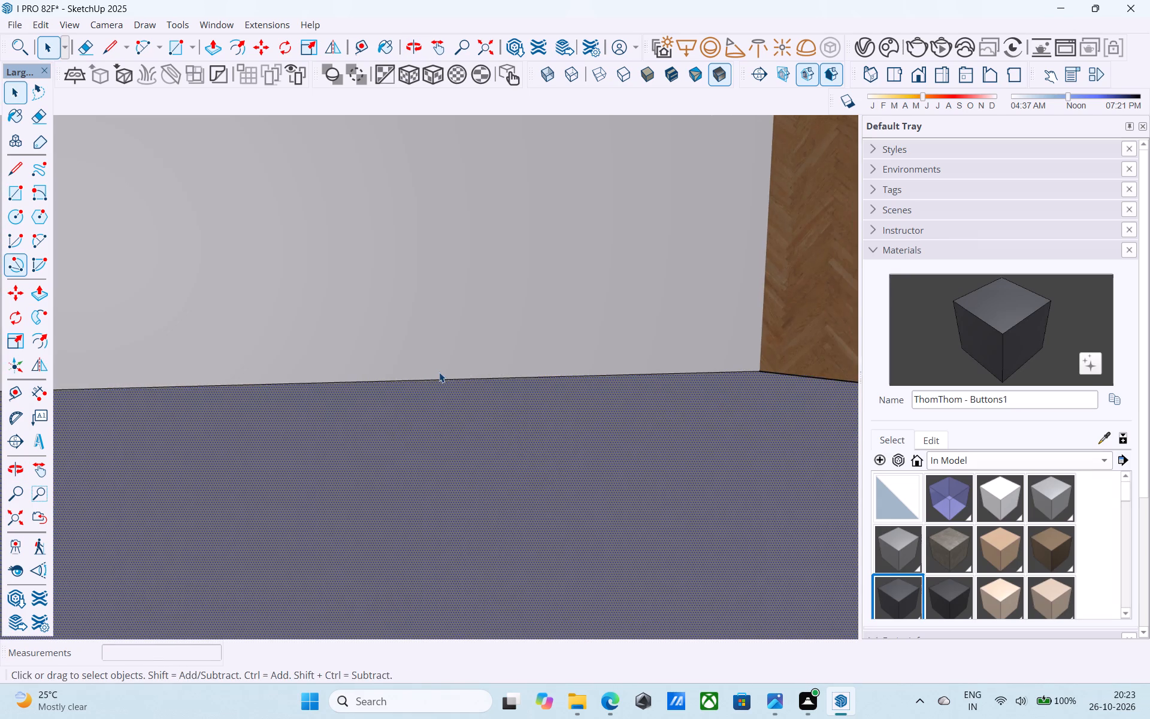
pyautogui.scroll(-11, 439, 372)
pyautogui.scroll(1, 437, 362)
pyautogui.scroll(-20, 436, 362)
pyautogui.scroll(-12, 436, 362)
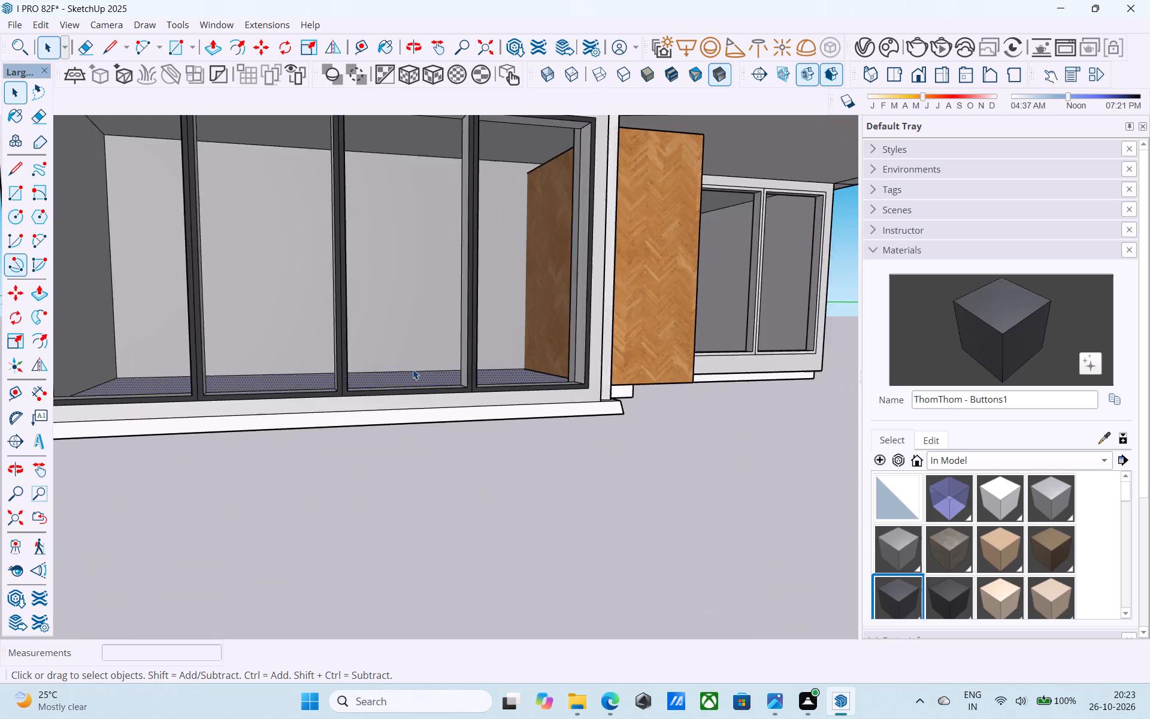
# Save the model.
pyautogui.scroll(-12, 413, 369)
pyautogui.click(639, 424)
pyautogui.moveTo(525, 422); pyautogui.dragTo(298, 570, button='middle')
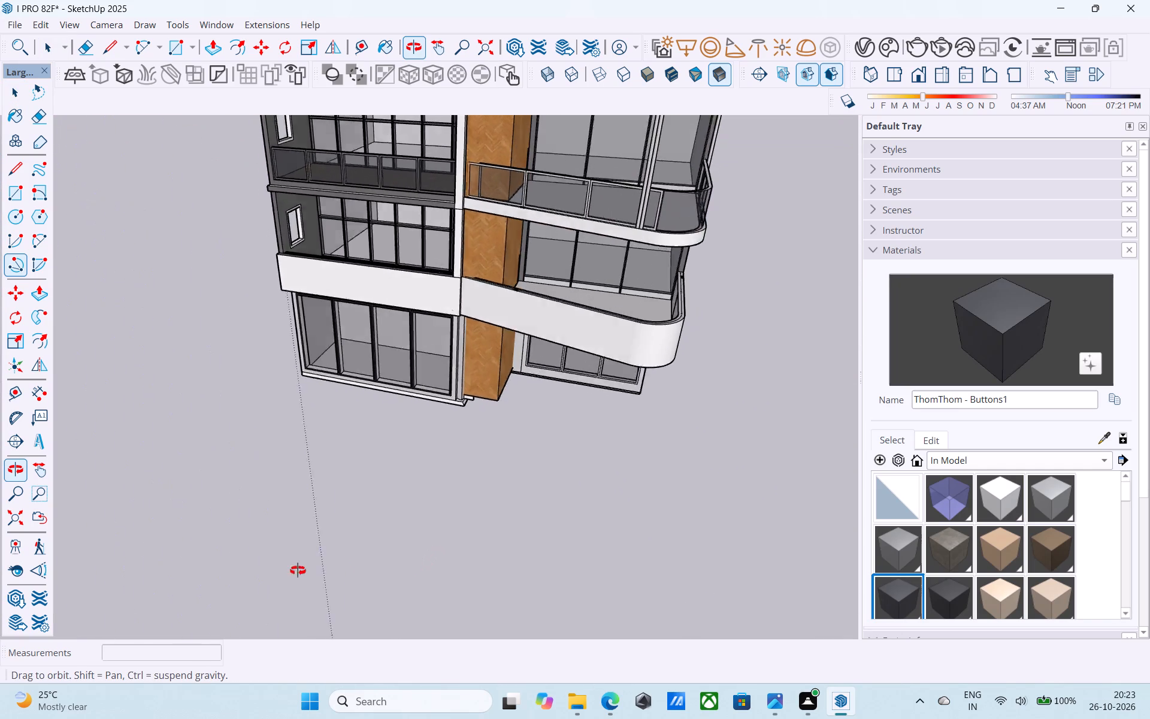
pyautogui.moveTo(298, 570); pyautogui.dragTo(279, 572, button='middle')
pyautogui.scroll(-5, 274, 561)
pyautogui.scroll(-1, 362, 496)
pyautogui.moveTo(362, 496); pyautogui.dragTo(309, 580, button='middle')
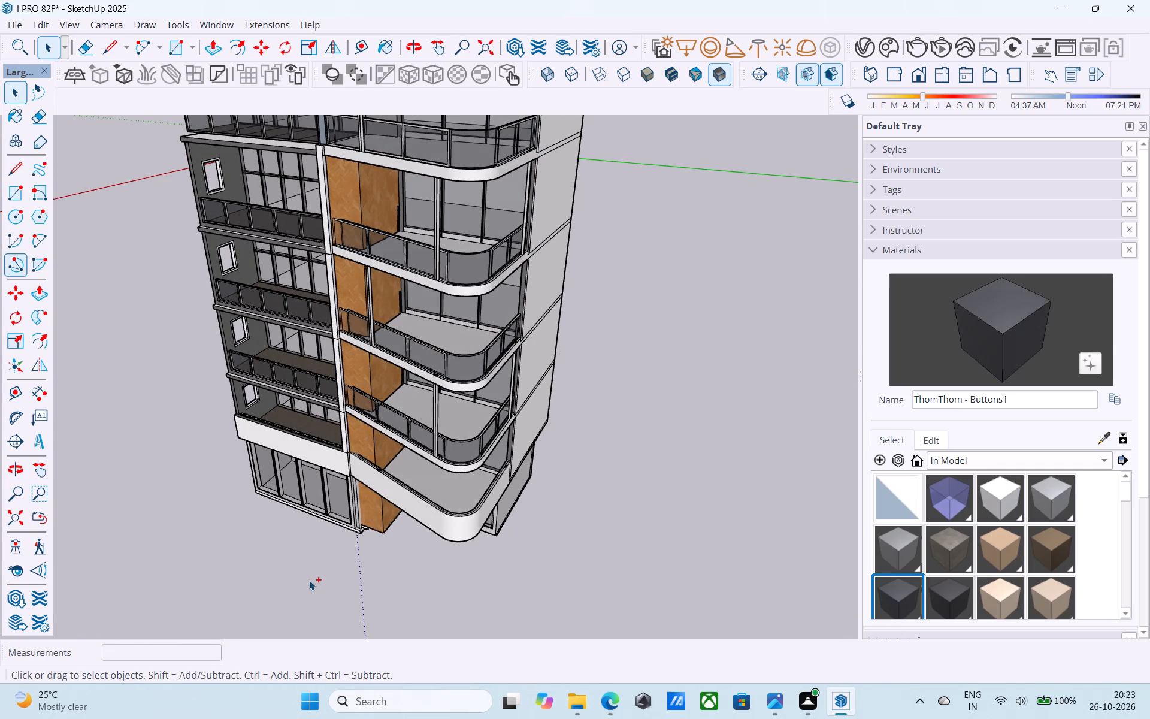
pyautogui.hotkey('ctrl', 's')
# Examine the whole building from the front, both sides and above, including the balconies and the ground-level storey.
pyautogui.moveTo(309, 580); pyautogui.dragTo(331, 548, button='middle')
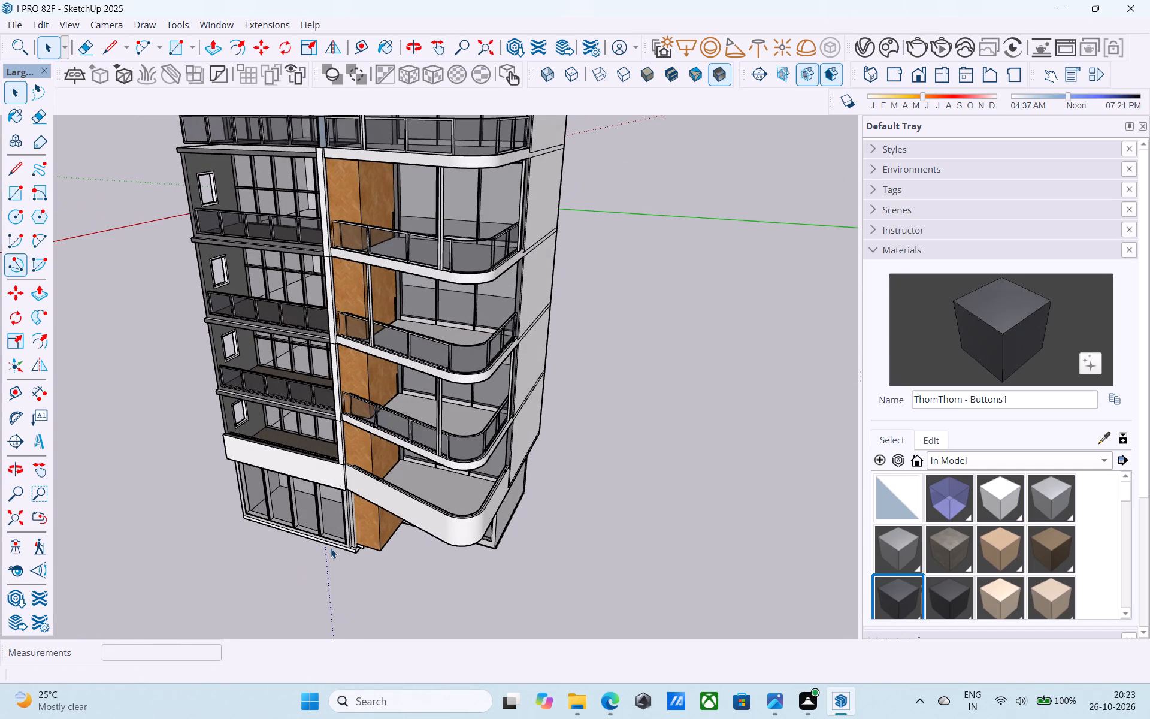
pyautogui.moveTo(331, 548); pyautogui.dragTo(487, 474, button='middle')
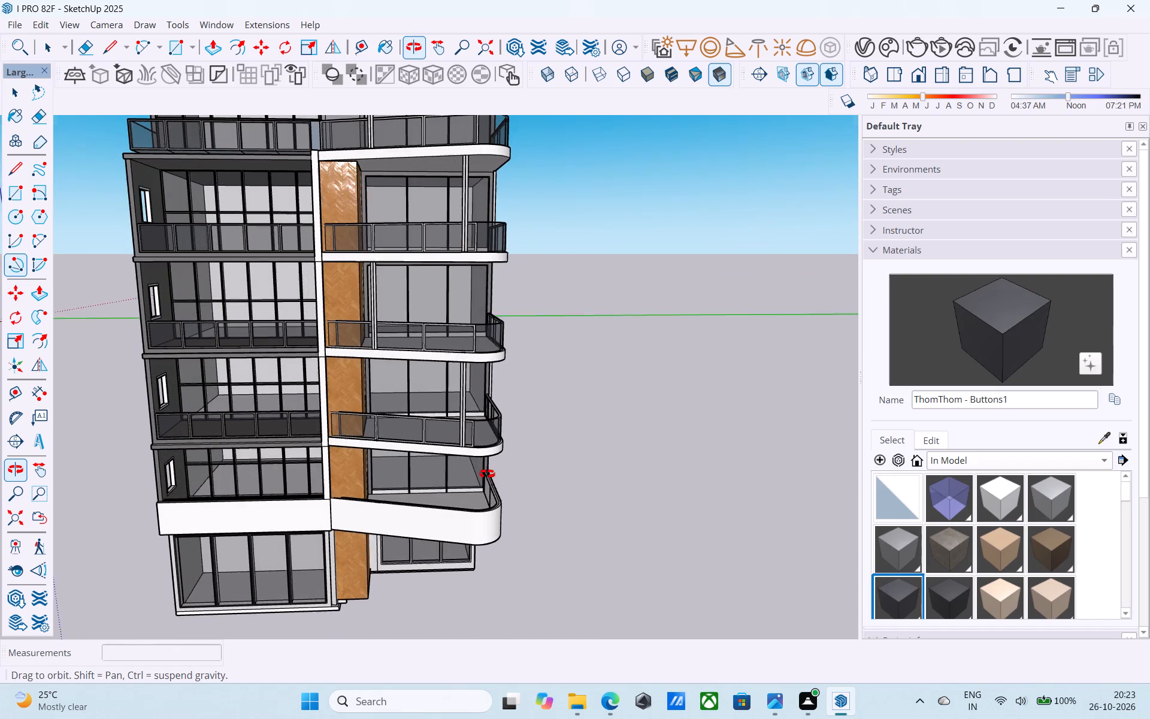
pyautogui.moveTo(487, 474); pyautogui.dragTo(488, 473, button='middle')
pyautogui.moveTo(463, 507); pyautogui.dragTo(459, 499, button='middle')
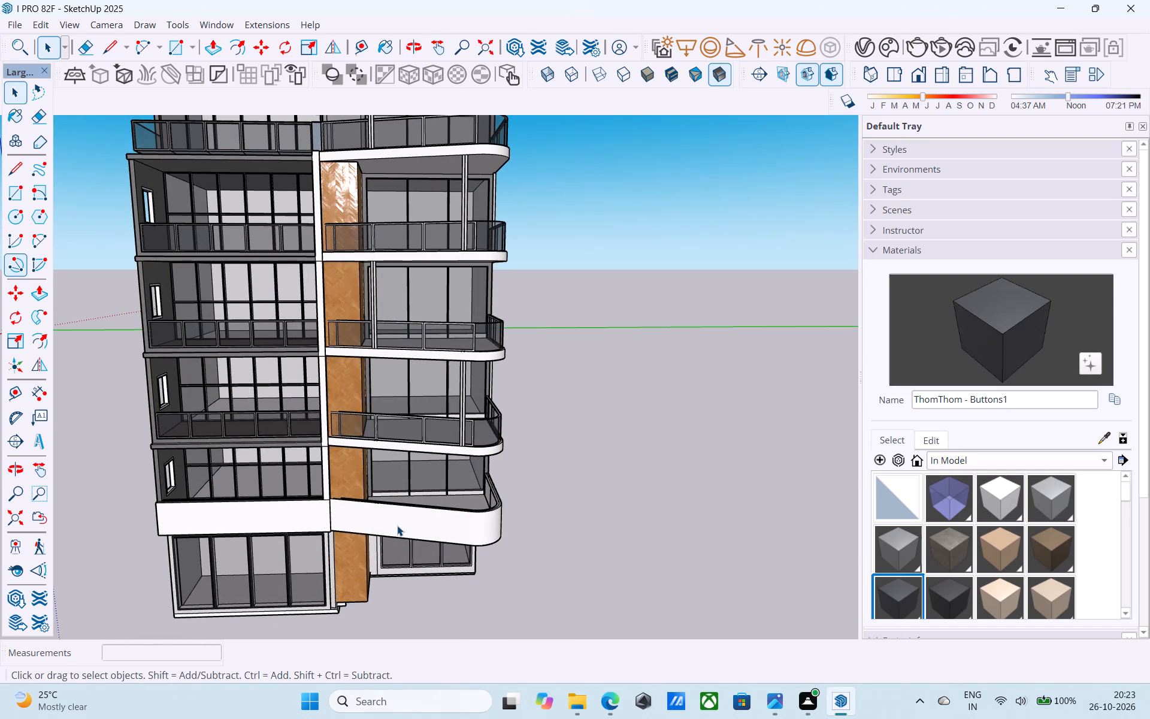
pyautogui.moveTo(397, 525); pyautogui.dragTo(383, 527, button='middle')
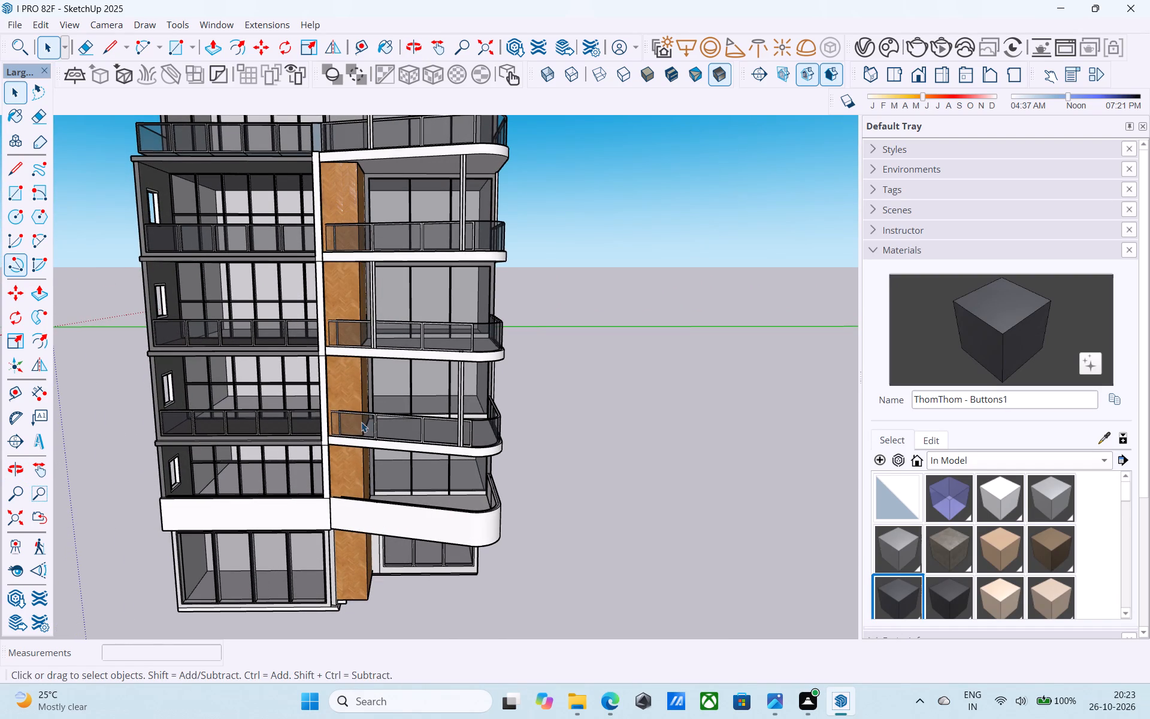
pyautogui.scroll(10, 347, 435)
pyautogui.moveTo(346, 437); pyautogui.dragTo(241, 513, button='middle')
pyautogui.scroll(5, 331, 413)
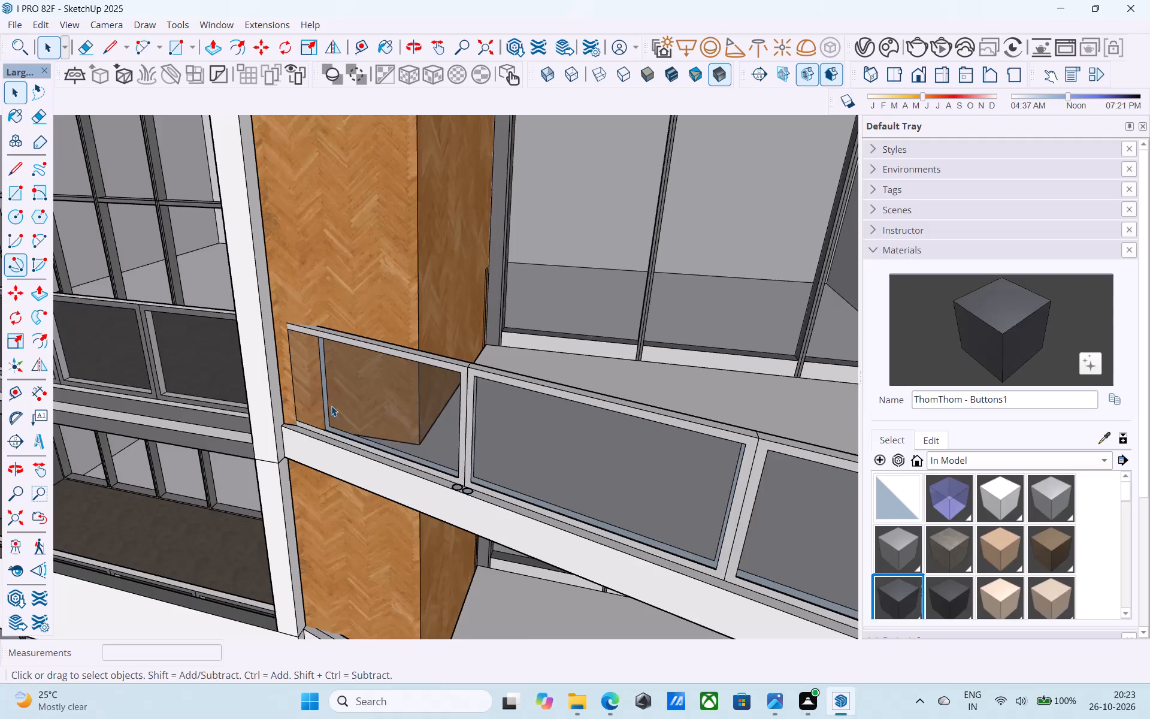
pyautogui.scroll(-6, 331, 406)
pyautogui.scroll(-15, 316, 405)
pyautogui.scroll(-4, 370, 493)
pyautogui.moveTo(370, 493); pyautogui.dragTo(368, 489, button='middle')
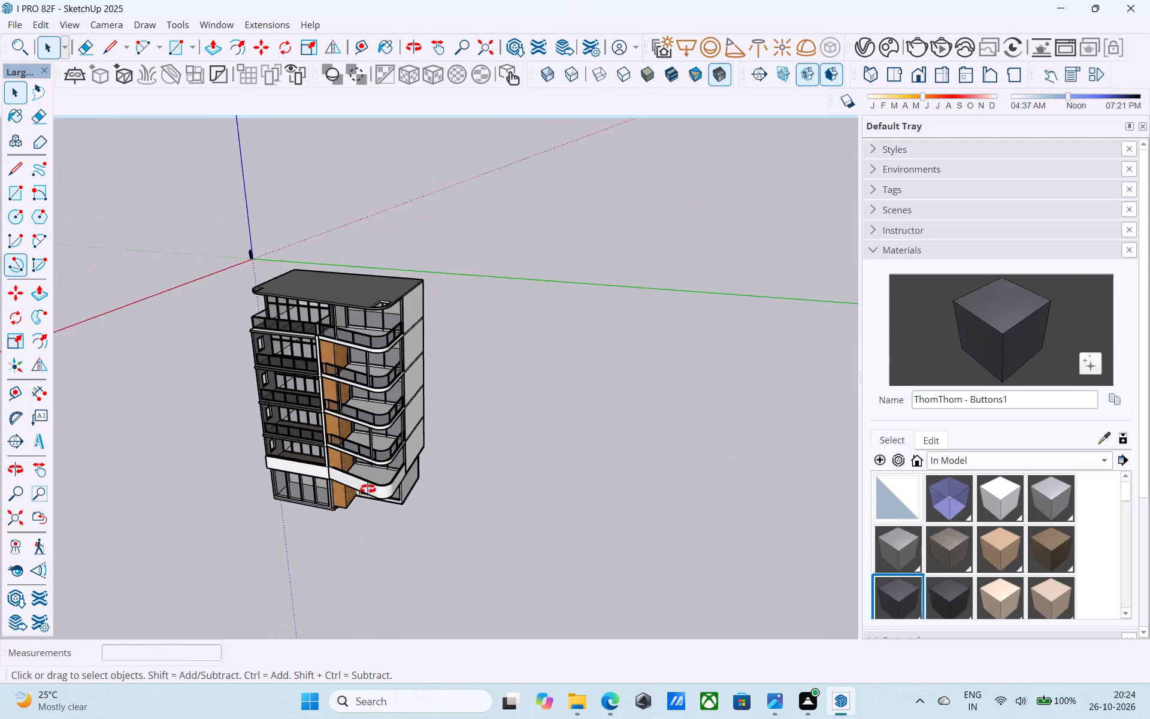
pyautogui.moveTo(368, 489); pyautogui.dragTo(428, 367, button='middle')
pyautogui.scroll(-2, 485, 436)
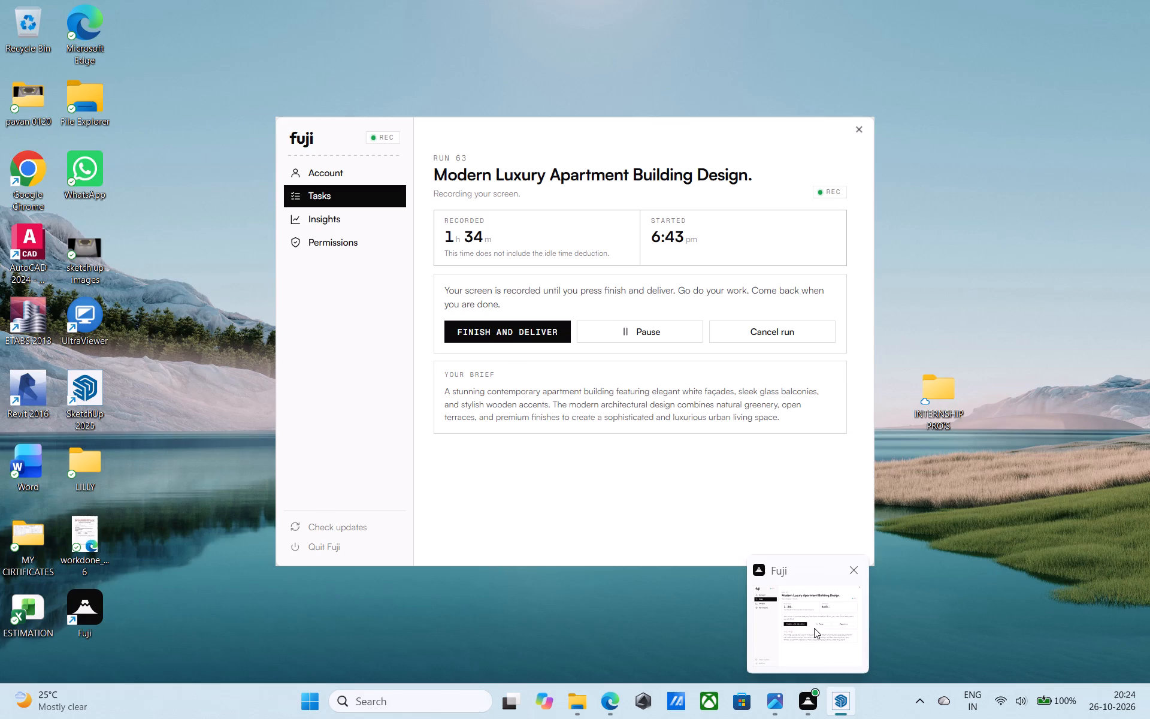
pyautogui.moveTo(464, 583); pyautogui.dragTo(476, 540, button='middle')
pyautogui.scroll(5, 257, 395)
pyautogui.moveTo(516, 435); pyautogui.dragTo(644, 534, button='middle')
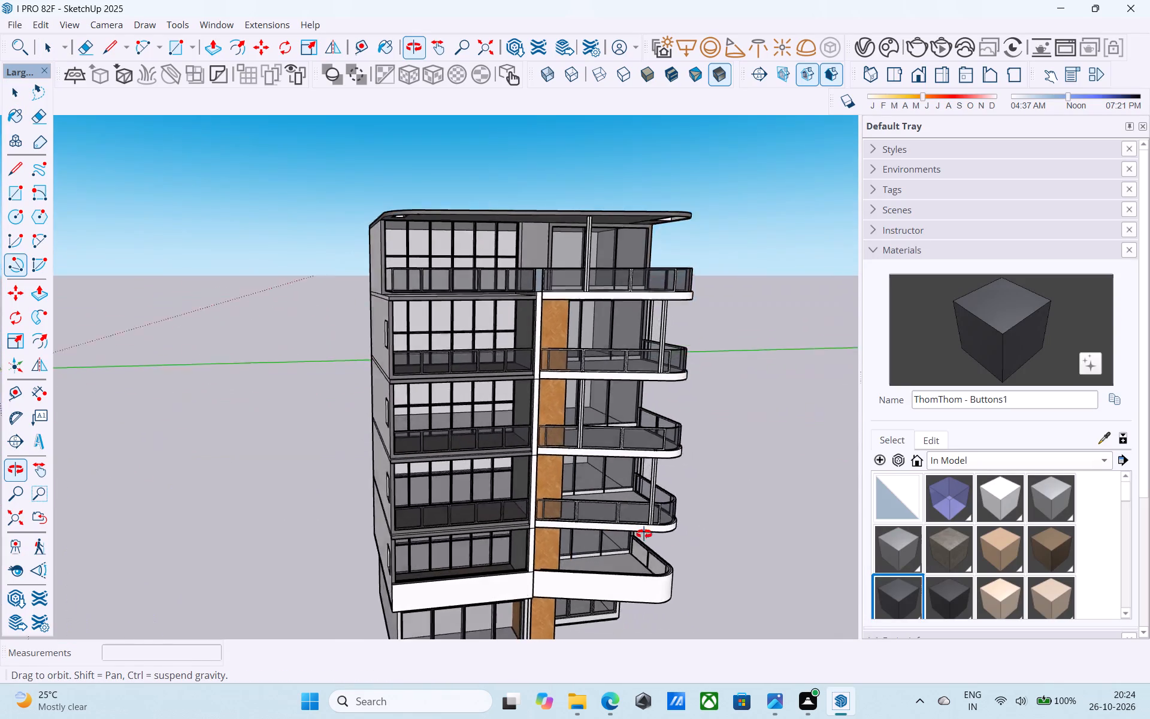
pyautogui.moveTo(644, 534); pyautogui.dragTo(719, 538, button='middle')
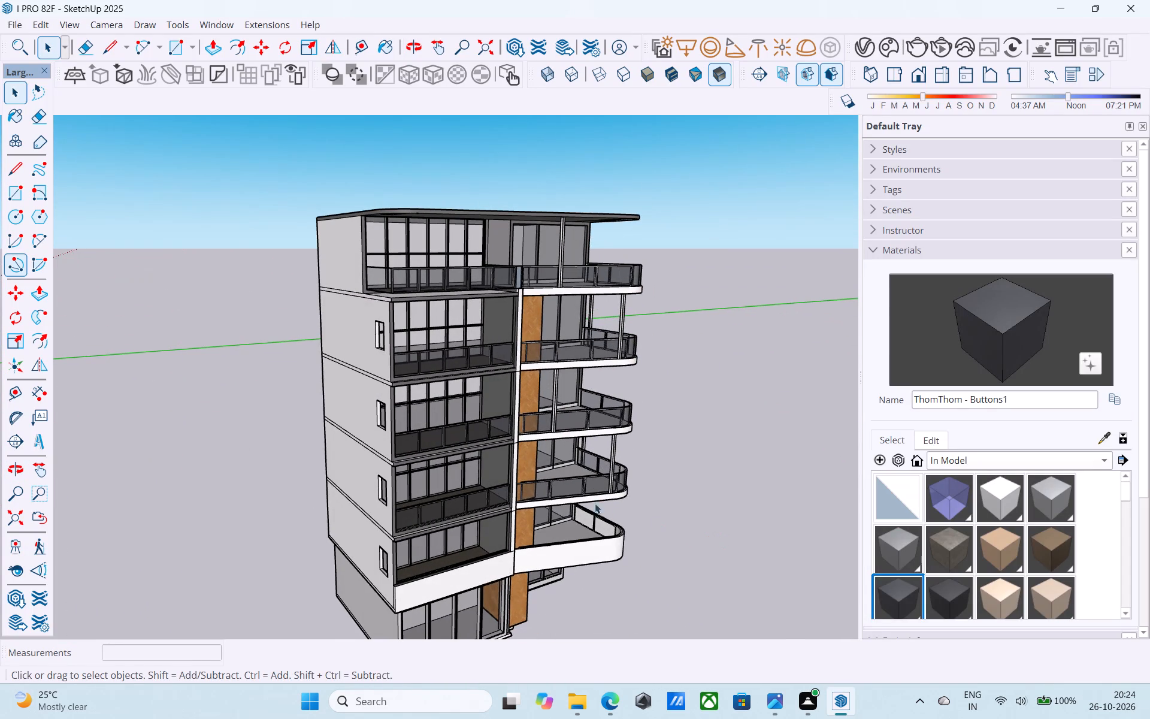
pyautogui.scroll(-2, 589, 502)
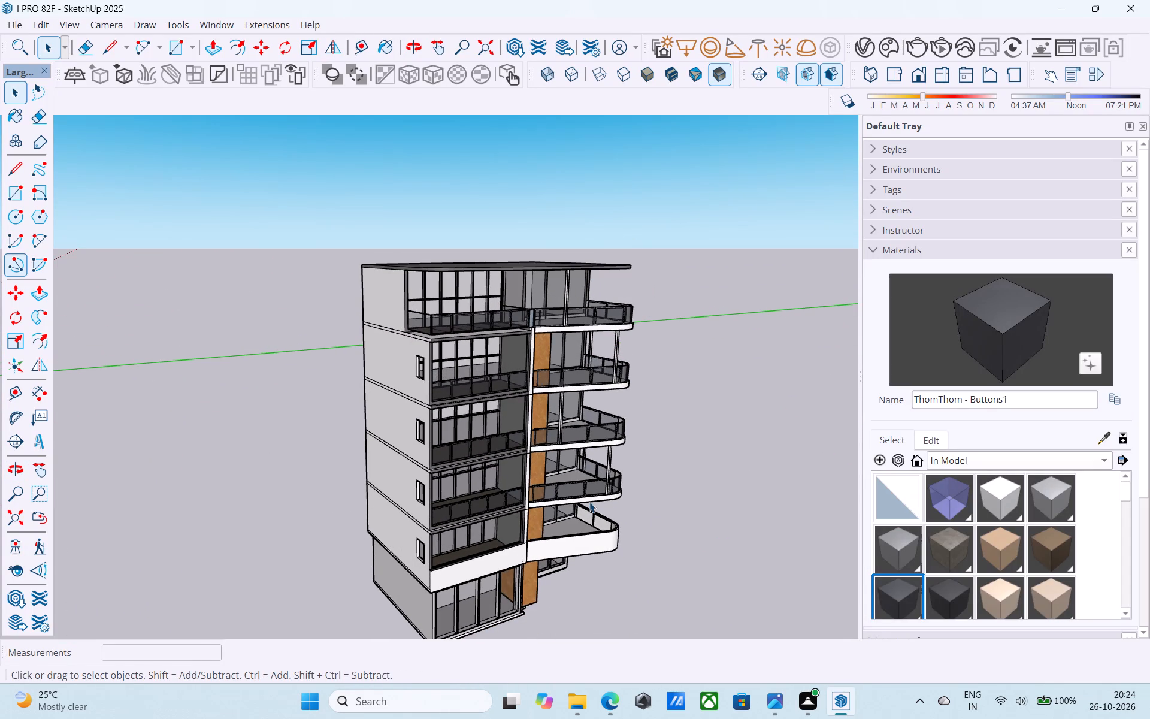
pyautogui.scroll(-2, 589, 502)
pyautogui.moveTo(589, 502); pyautogui.dragTo(591, 551, button='middle')
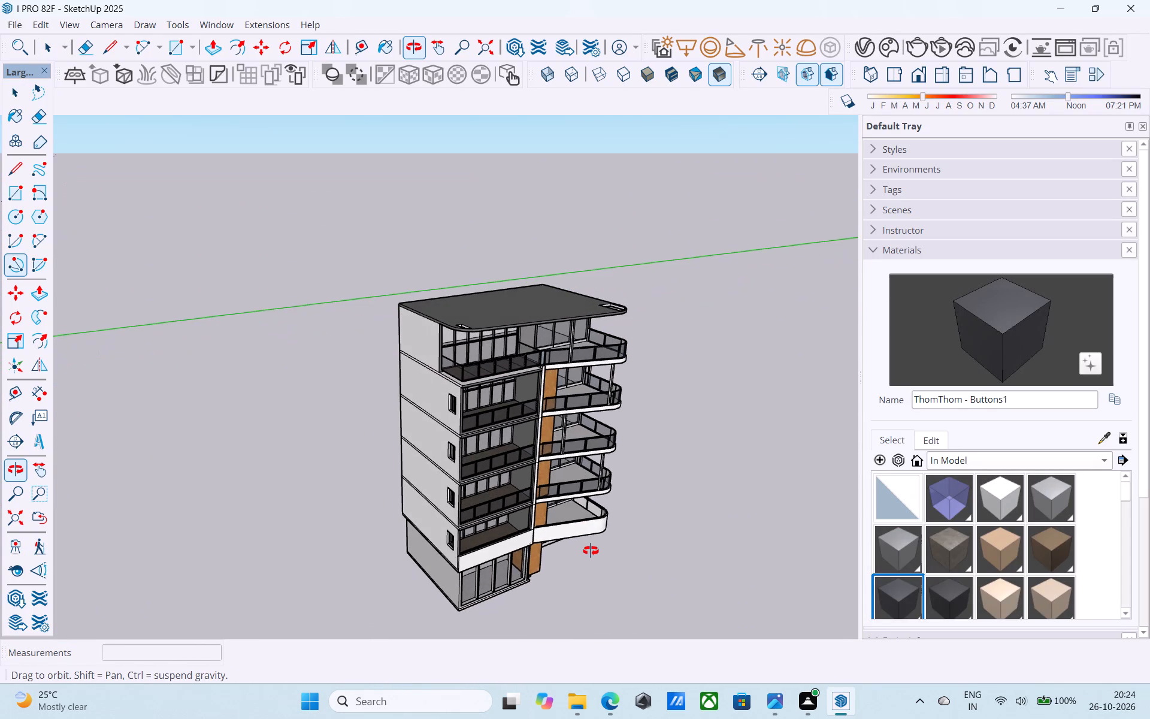
pyautogui.moveTo(591, 551); pyautogui.dragTo(520, 431, button='middle')
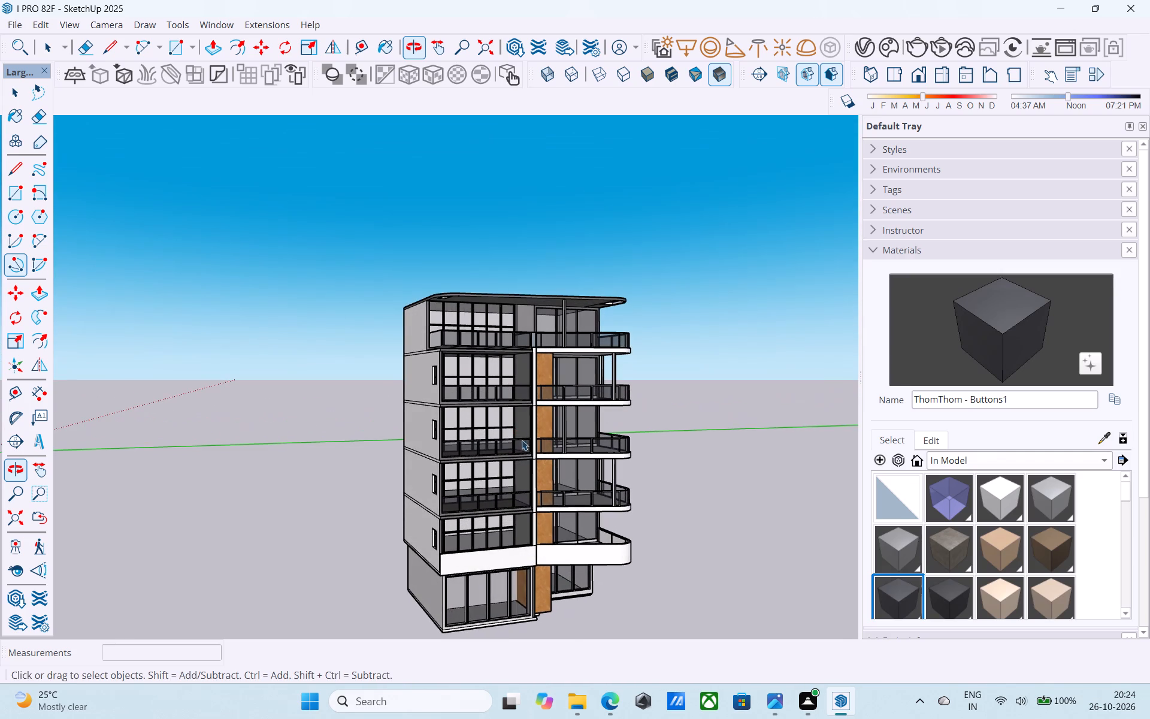
pyautogui.scroll(5, 473, 591)
pyautogui.moveTo(473, 591); pyautogui.dragTo(353, 573, button='middle')
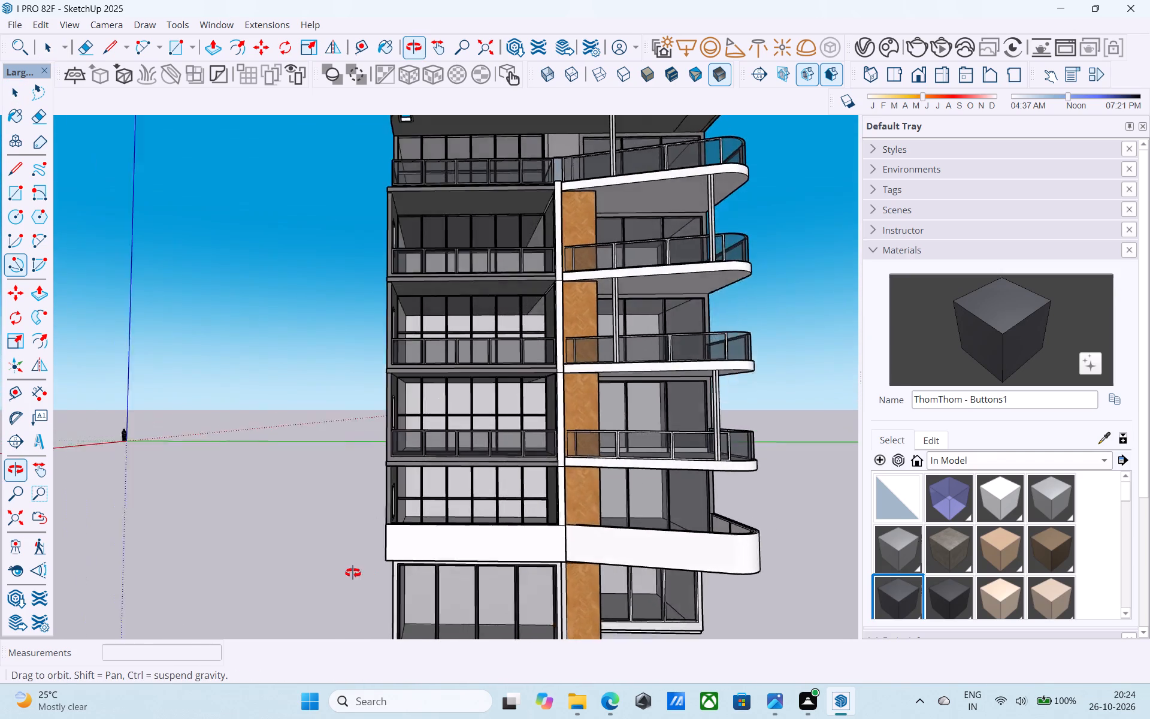
pyautogui.moveTo(353, 573); pyautogui.dragTo(273, 544, button='middle')
pyautogui.scroll(-5, 273, 544)
pyautogui.moveTo(472, 552); pyautogui.dragTo(469, 558, button='middle')
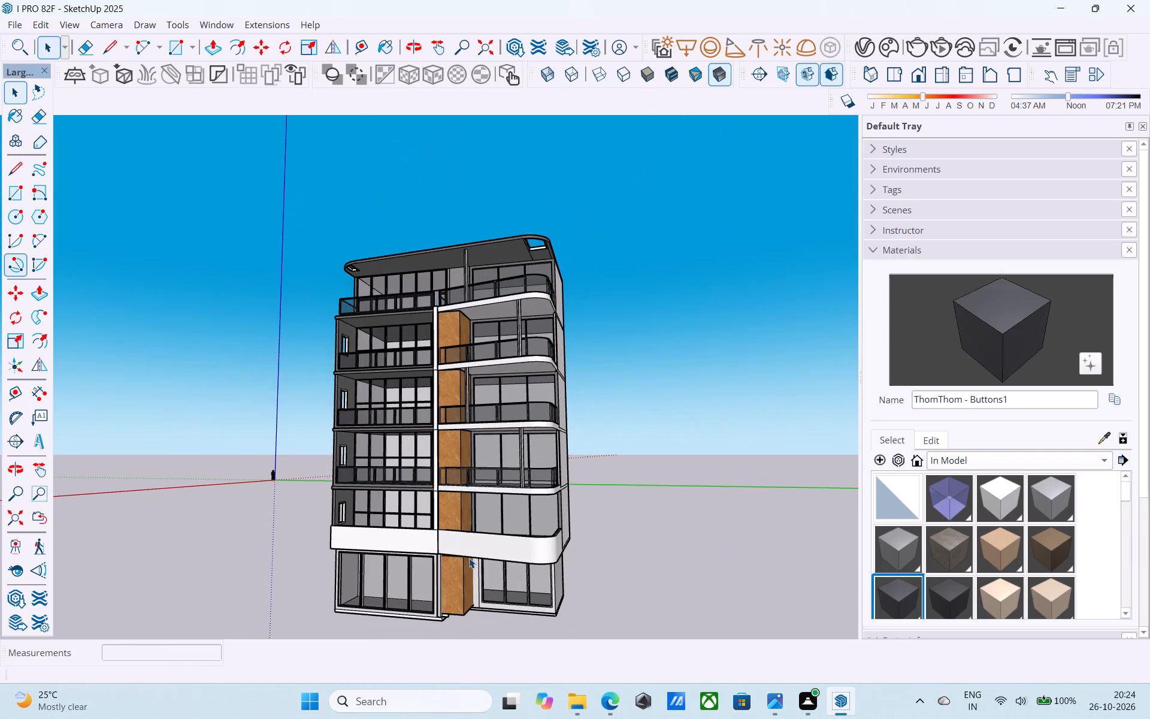
pyautogui.scroll(-5, 447, 544)
pyautogui.scroll(4, 486, 598)
pyautogui.moveTo(488, 600); pyautogui.dragTo(356, 599, button='middle')
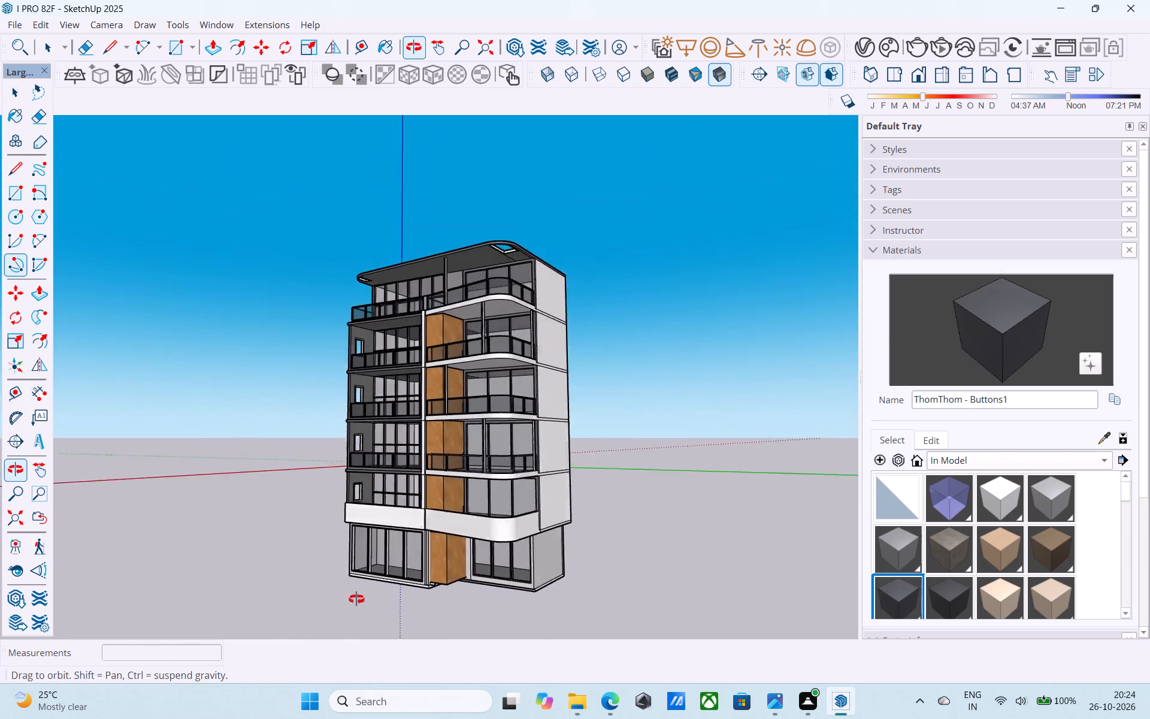
pyautogui.moveTo(356, 599); pyautogui.dragTo(340, 595, button='middle')
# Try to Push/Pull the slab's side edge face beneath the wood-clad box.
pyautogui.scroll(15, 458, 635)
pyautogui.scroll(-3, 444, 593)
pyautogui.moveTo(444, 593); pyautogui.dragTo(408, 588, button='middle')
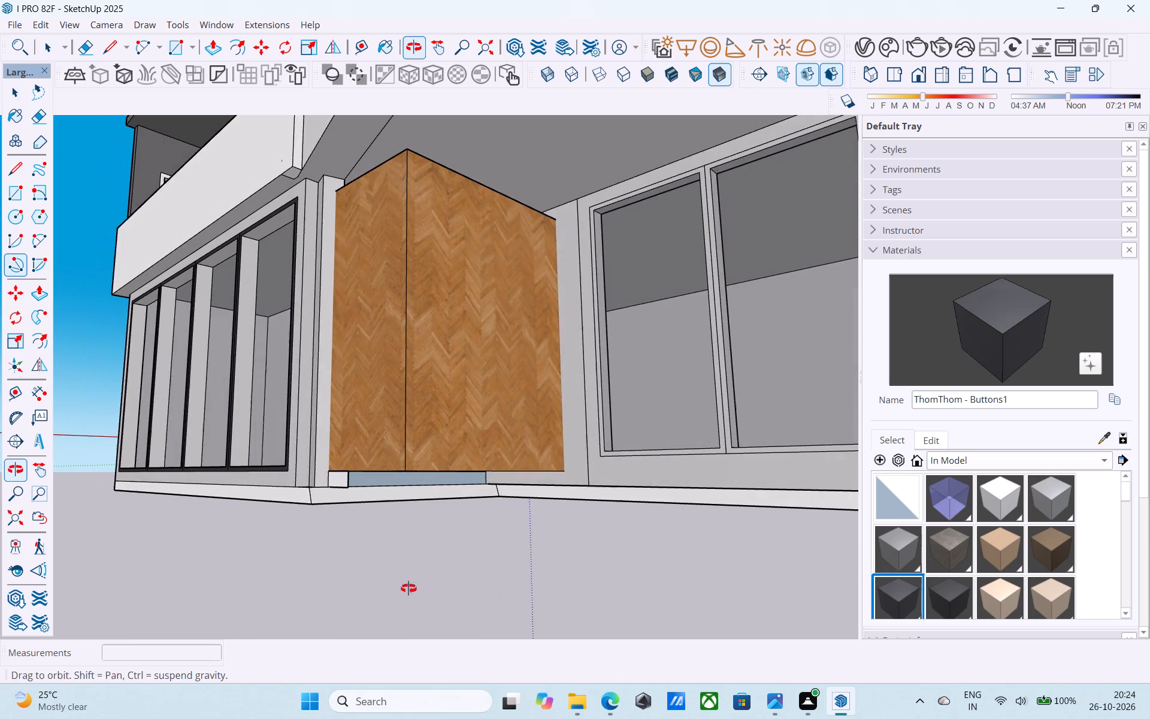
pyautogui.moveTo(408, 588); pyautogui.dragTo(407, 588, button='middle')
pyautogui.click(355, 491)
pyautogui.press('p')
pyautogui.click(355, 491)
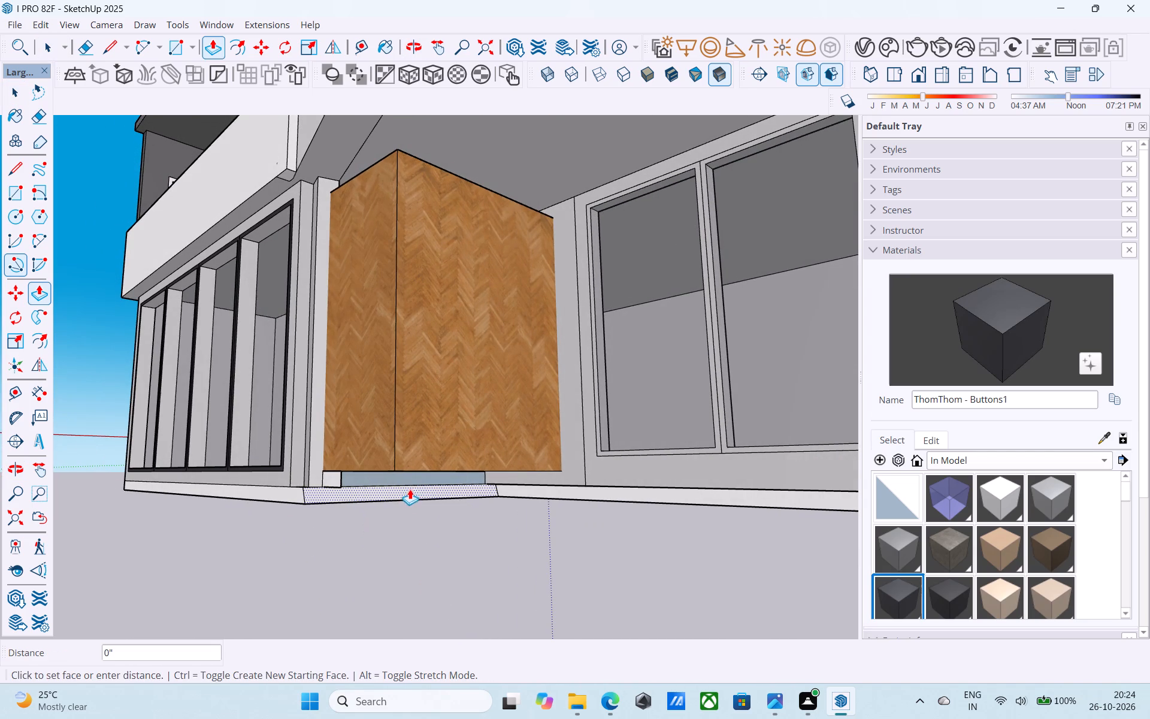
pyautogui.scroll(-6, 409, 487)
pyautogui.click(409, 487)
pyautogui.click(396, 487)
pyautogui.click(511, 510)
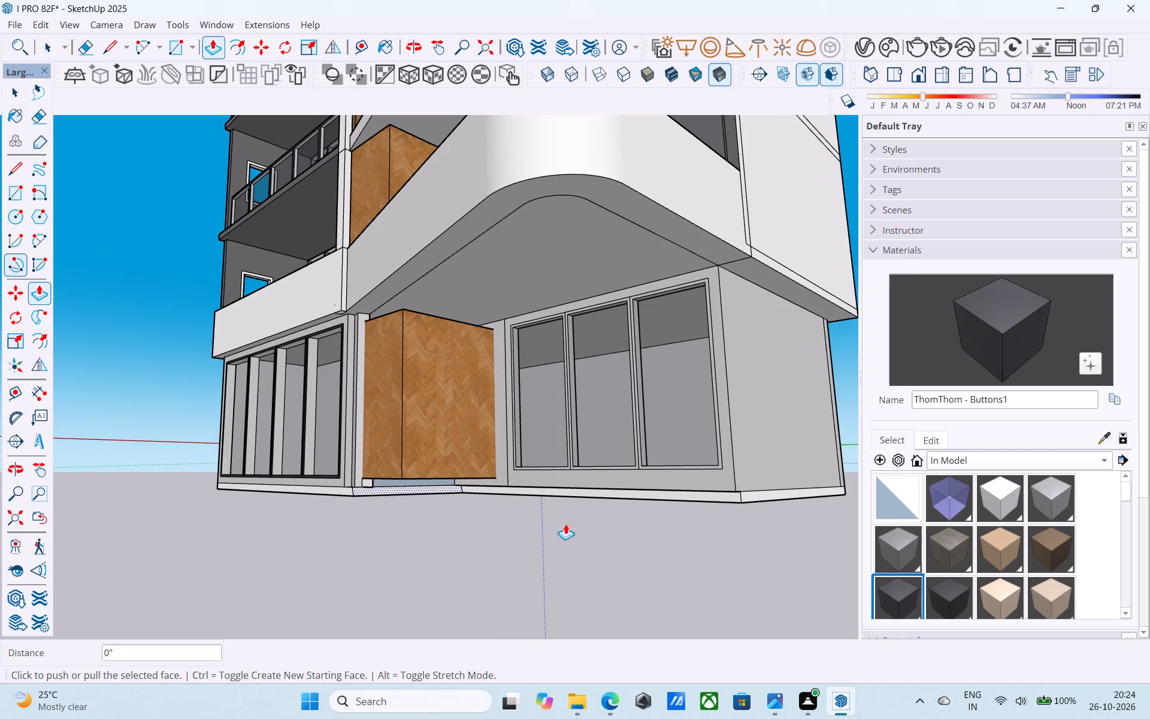
# Push/Pull the slab edge face beneath the smaller glazed room outward 8' 3", flush with the larger room's slab front.
pyautogui.moveTo(691, 534); pyautogui.dragTo(751, 551, button='middle')
pyautogui.press('space')
pyautogui.scroll(3, 565, 492)
pyautogui.click(565, 492)
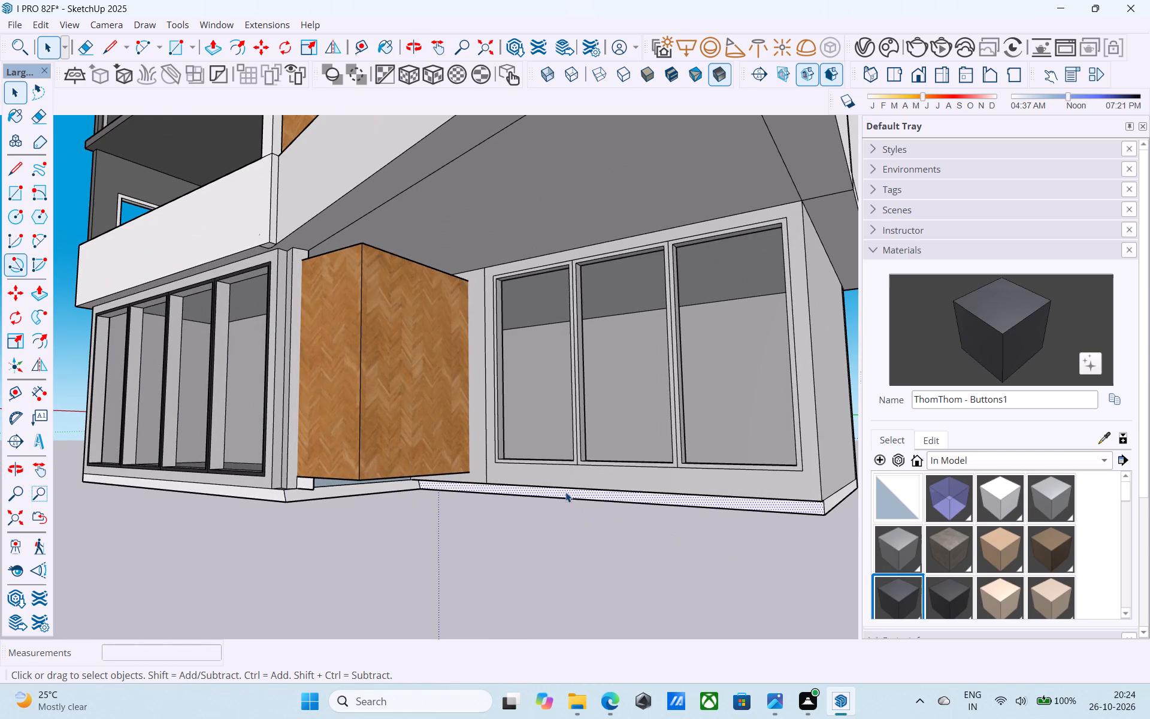
pyautogui.press('p')
pyautogui.click(565, 492)
pyautogui.click(389, 527)
pyautogui.click(501, 476)
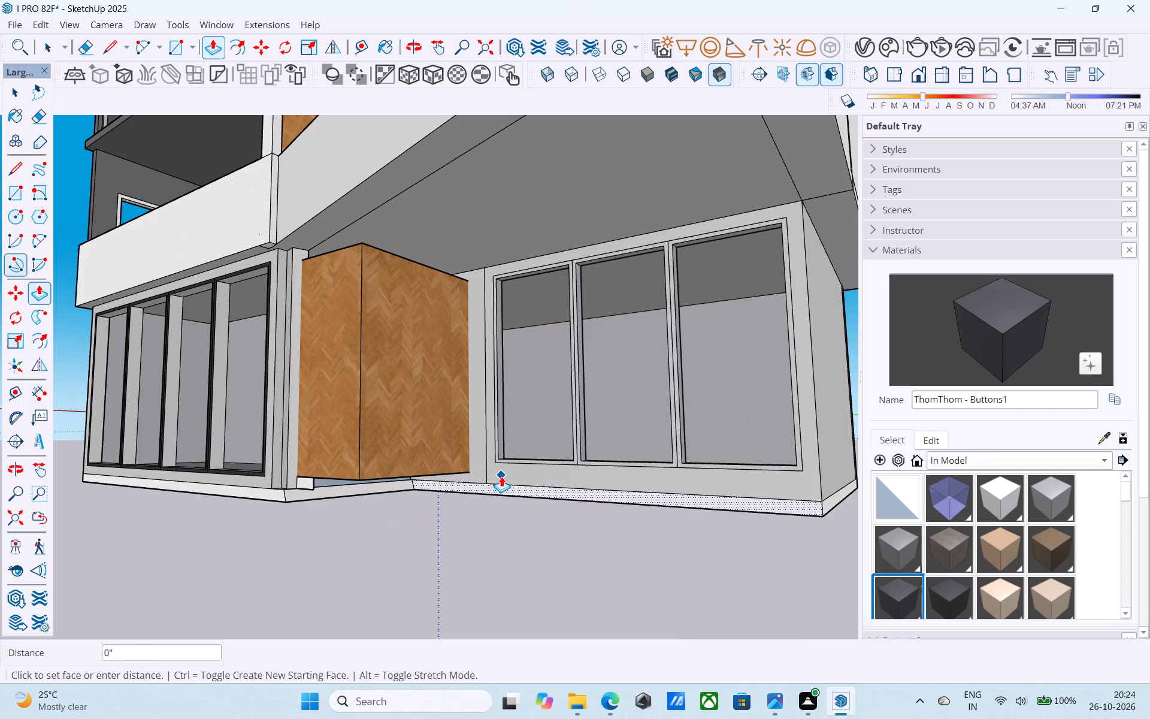
pyautogui.click(245, 489)
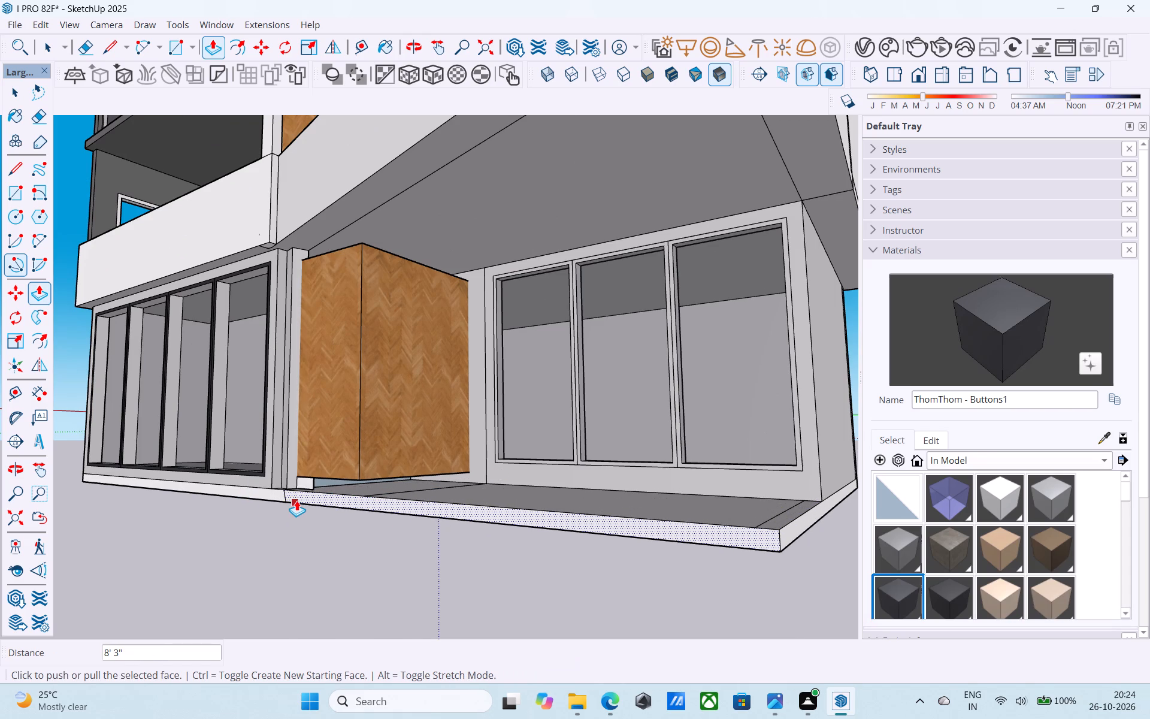
# Erase the leftover seam lines on the extended slab's front edge and top face.
pyautogui.press('e')
pyautogui.scroll(2, 296, 500)
pyautogui.moveTo(291, 501); pyautogui.dragTo(284, 499)
pyautogui.moveTo(535, 478); pyautogui.dragTo(535, 497, button='middle')
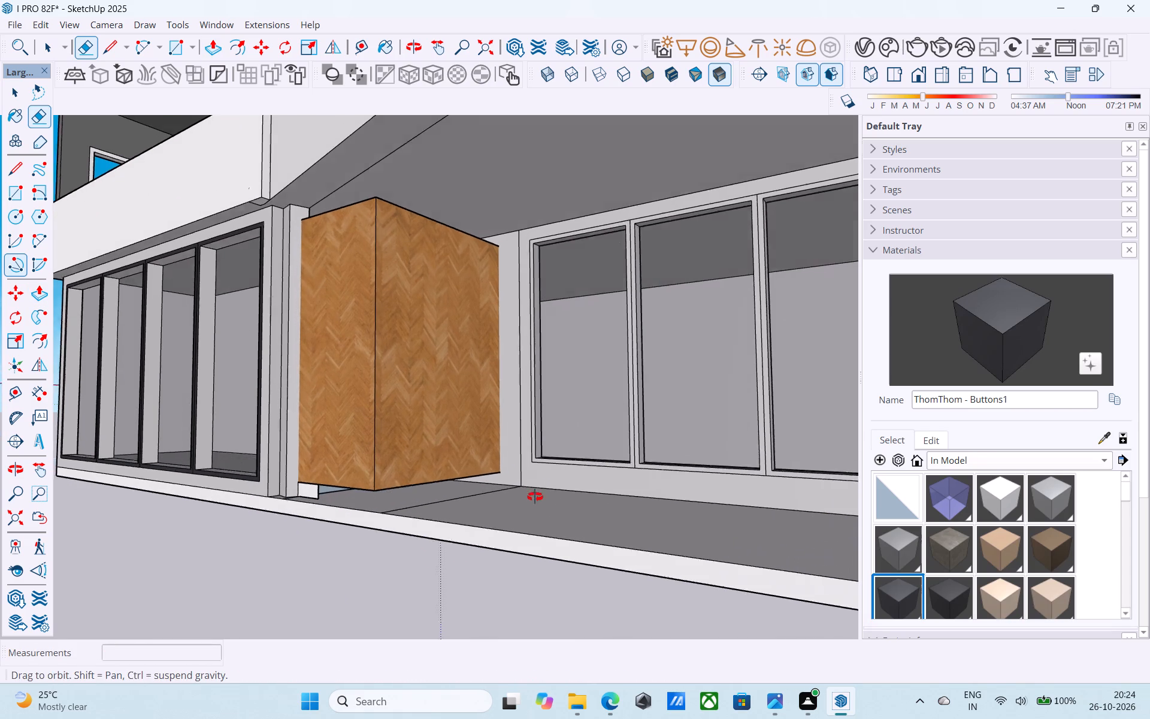
pyautogui.moveTo(535, 497); pyautogui.dragTo(537, 503, button='middle')
pyautogui.moveTo(452, 512); pyautogui.dragTo(443, 507)
pyautogui.scroll(-5, 419, 500)
pyautogui.scroll(3, 683, 549)
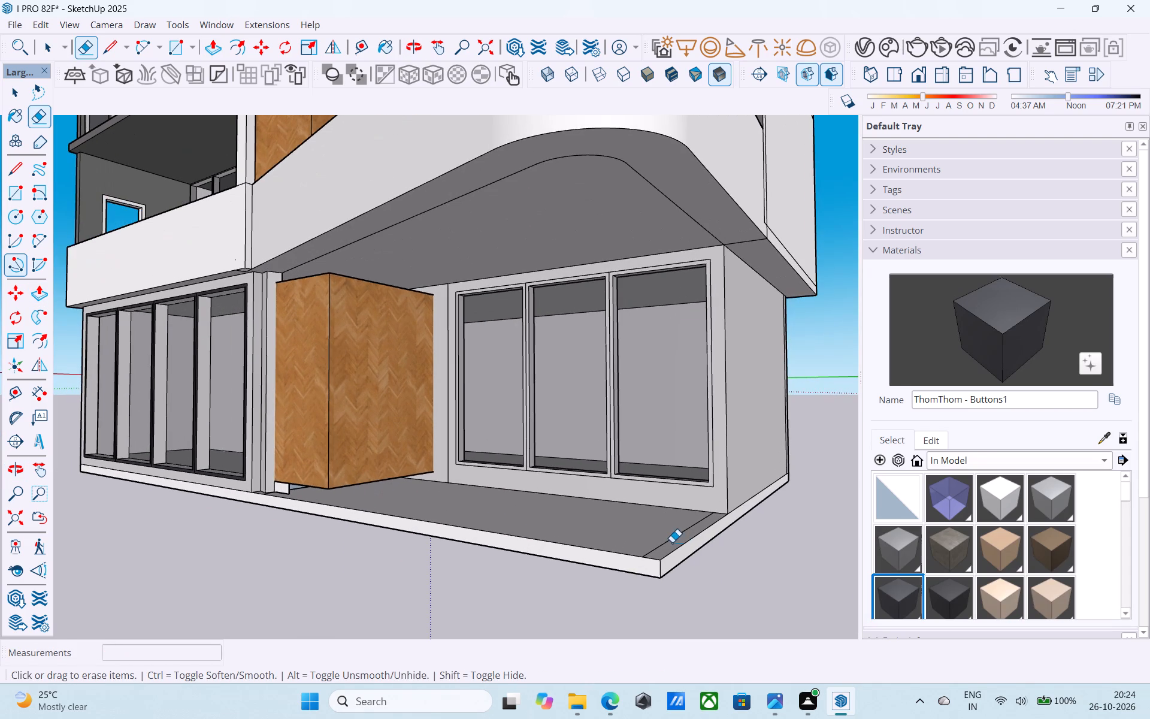
pyautogui.click(671, 542)
# Scale the ground-level wood-clad box down to the slab's top, using a blue-axis factor of about 1.10.
pyautogui.moveTo(668, 540); pyautogui.dragTo(731, 508, button='middle')
pyautogui.scroll(1, 730, 510)
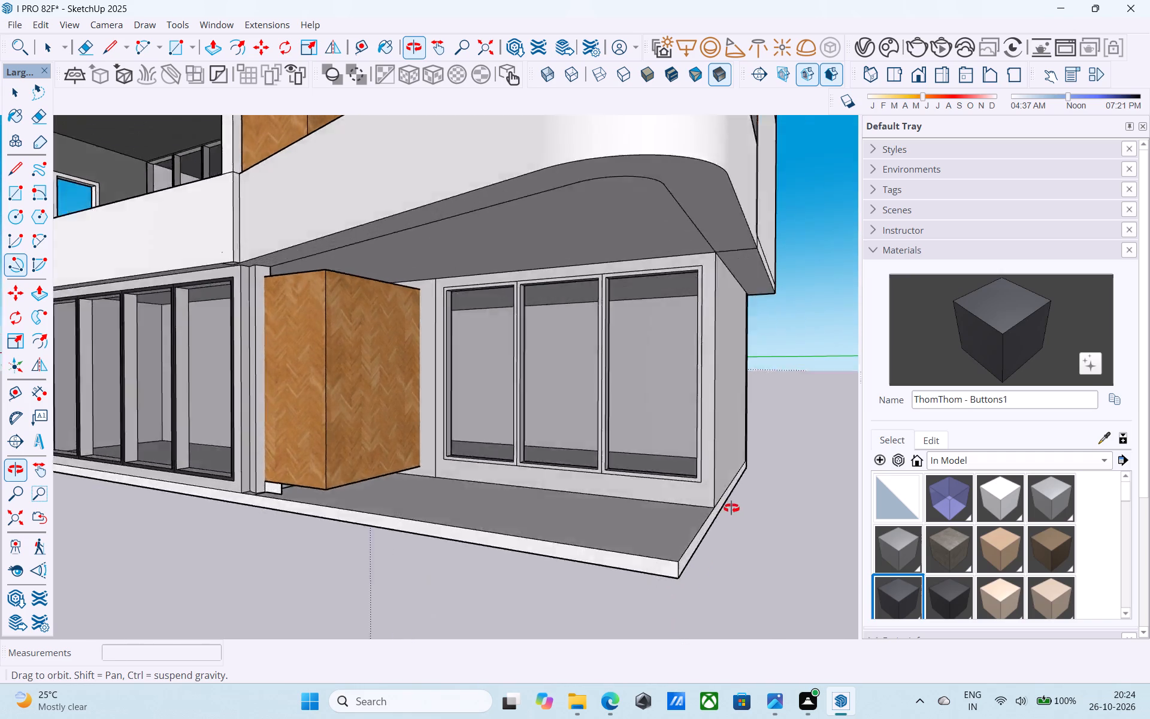
pyautogui.moveTo(731, 508); pyautogui.dragTo(731, 457, button='middle')
pyautogui.scroll(-4, 734, 525)
pyautogui.moveTo(485, 571); pyautogui.dragTo(497, 584, button='middle')
pyautogui.press('space')
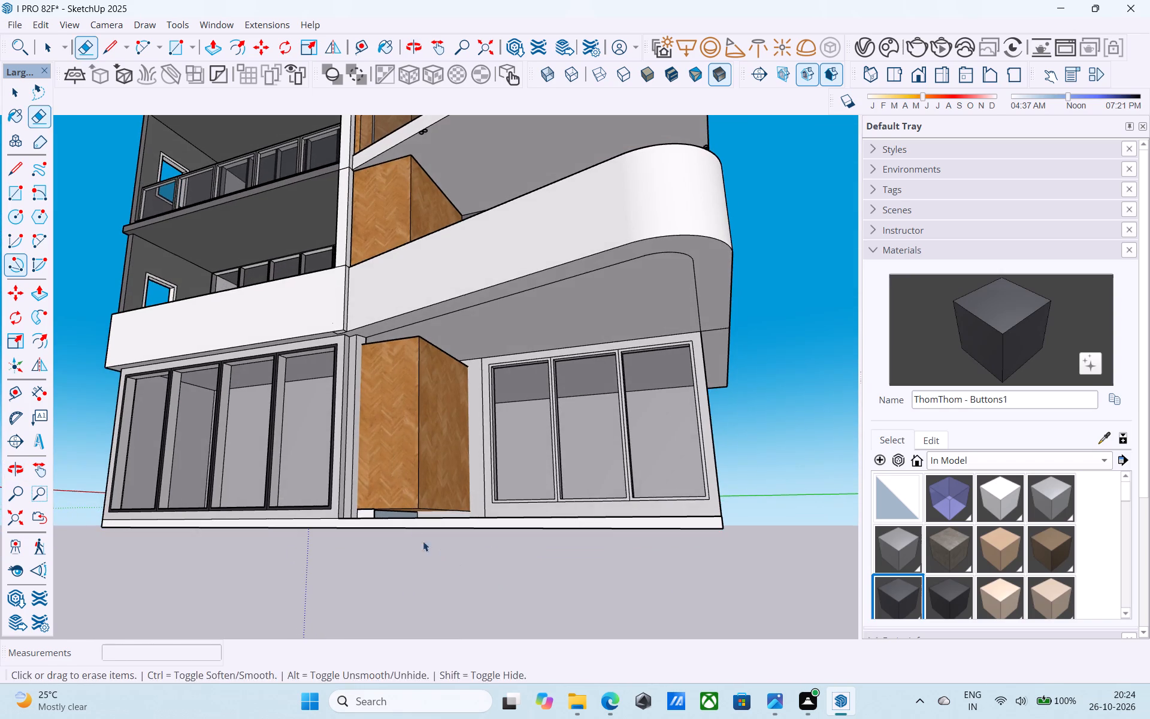
pyautogui.scroll(4, 411, 515)
pyautogui.click(401, 486)
pyautogui.press('s')
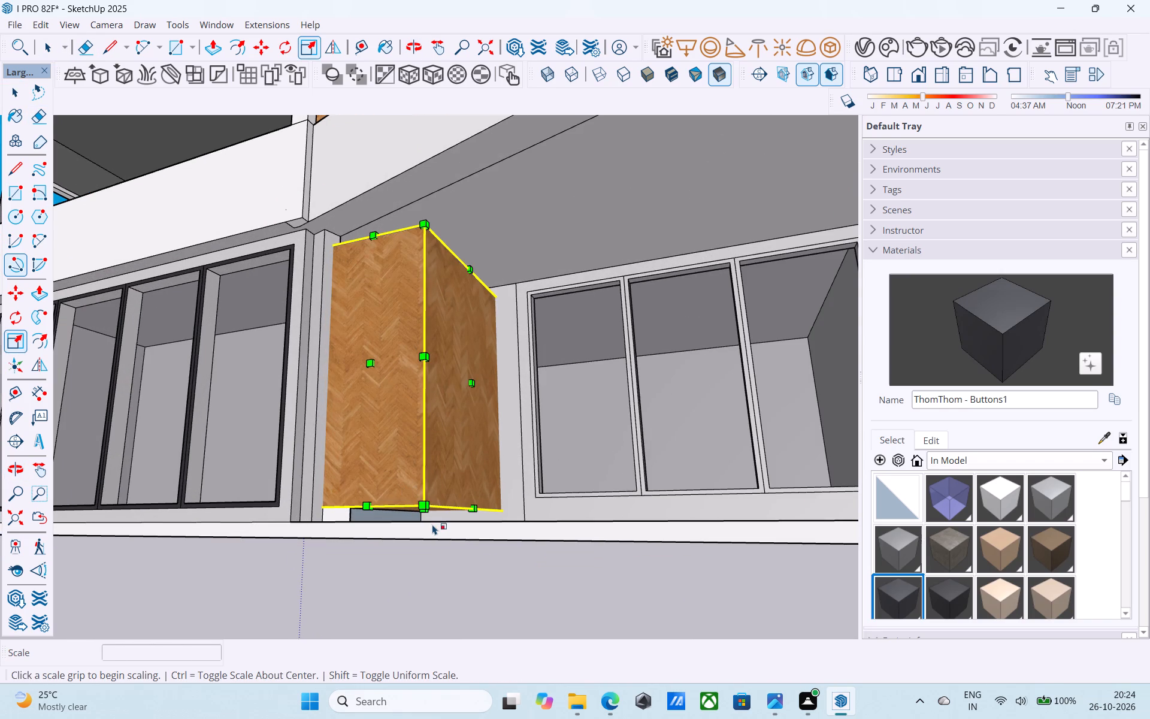
pyautogui.scroll(7, 432, 524)
pyautogui.click(422, 508)
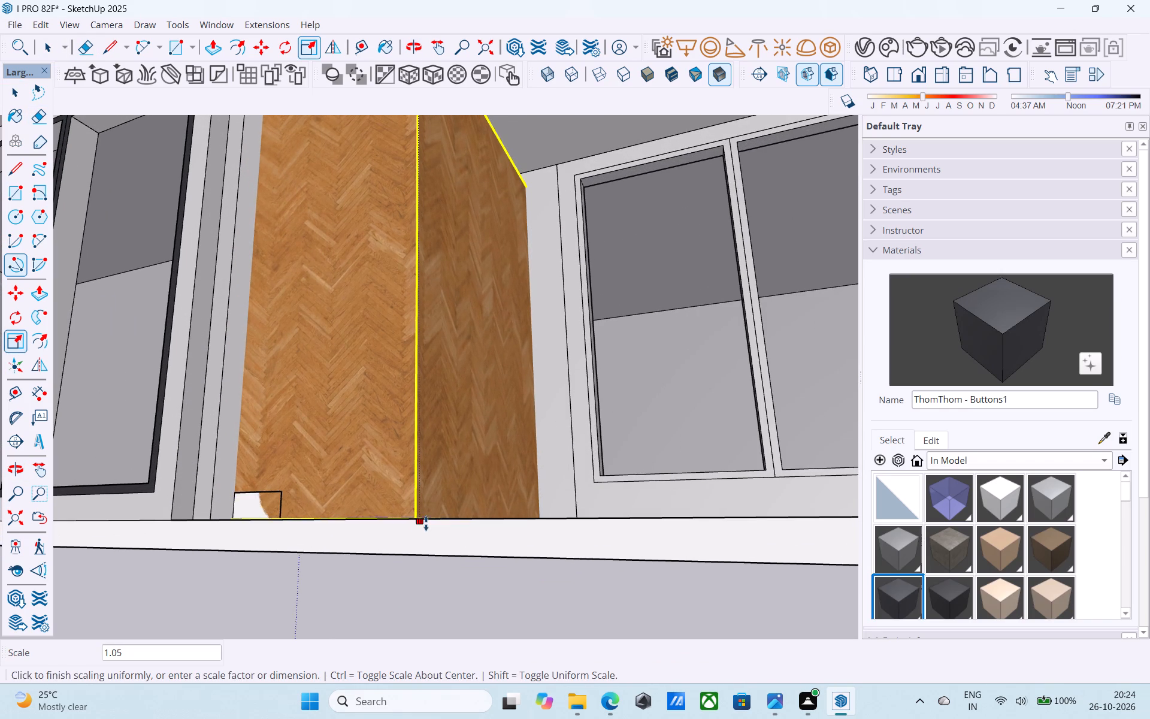
pyautogui.click(438, 493)
pyautogui.click(420, 489)
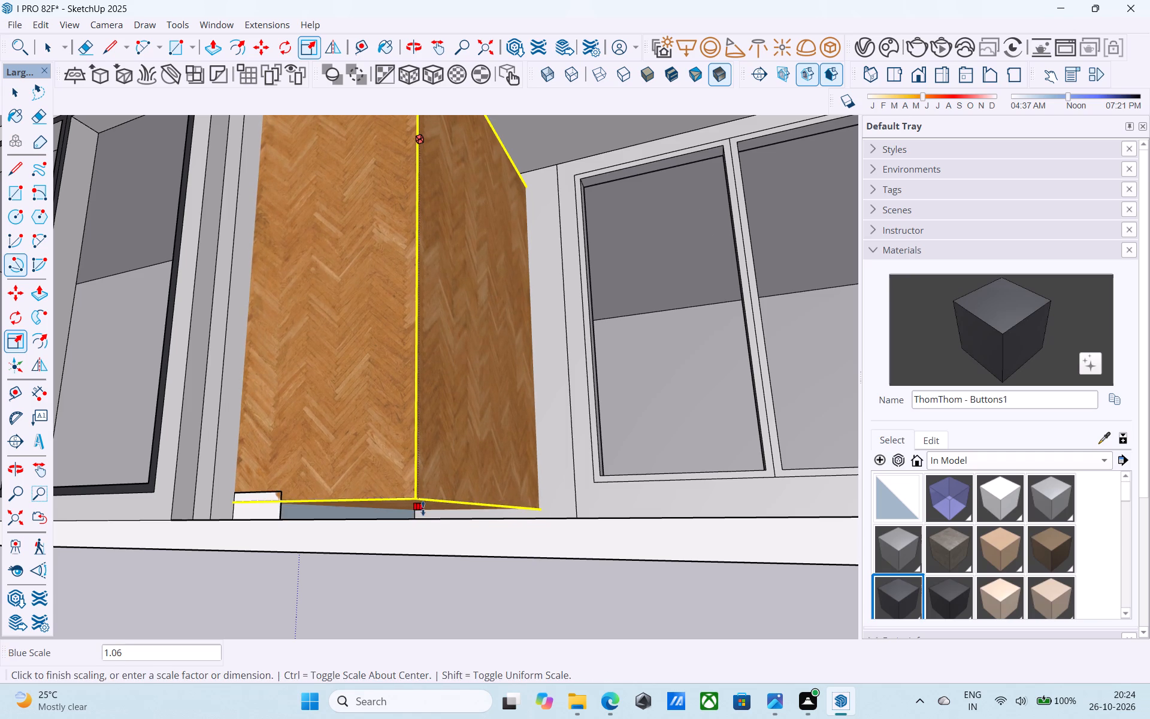
pyautogui.moveTo(423, 509); pyautogui.dragTo(410, 621, button='middle')
pyautogui.click(534, 609)
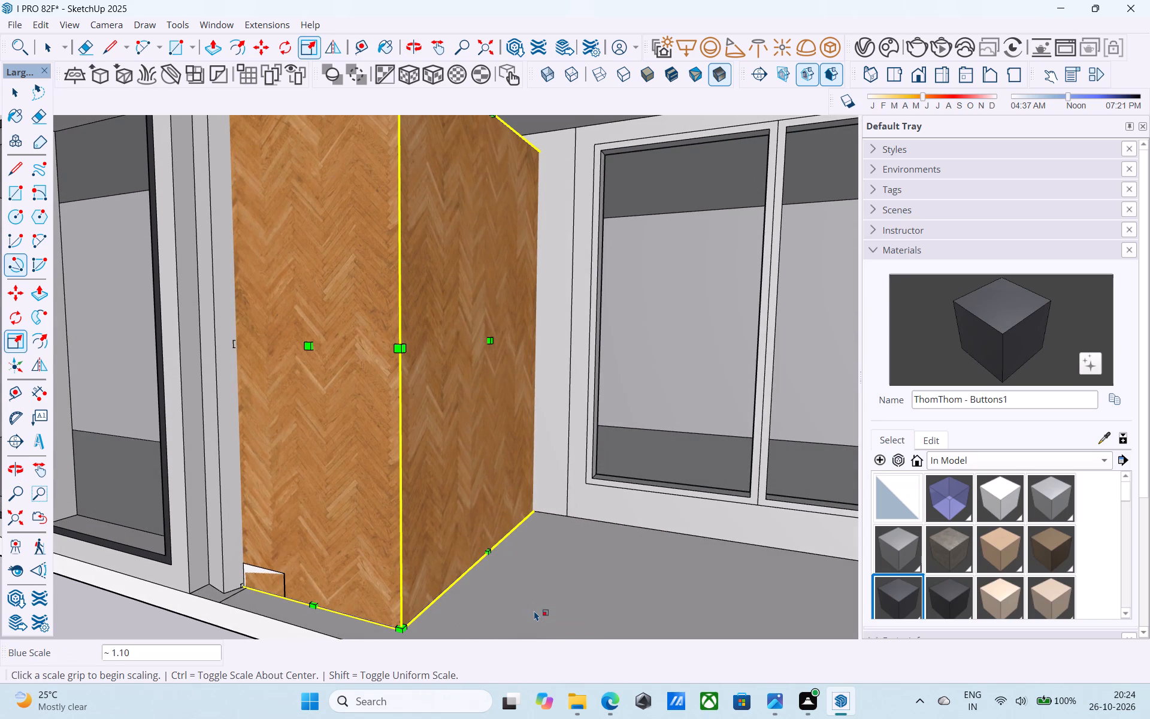
pyautogui.press('space')
# Save the model.
pyautogui.hotkey('ctrl', 's')
# Delete the small leftover rectangle's edges at the bottom corner of the ground-level wood-clad box's front face.
pyautogui.scroll(-7, 533, 607)
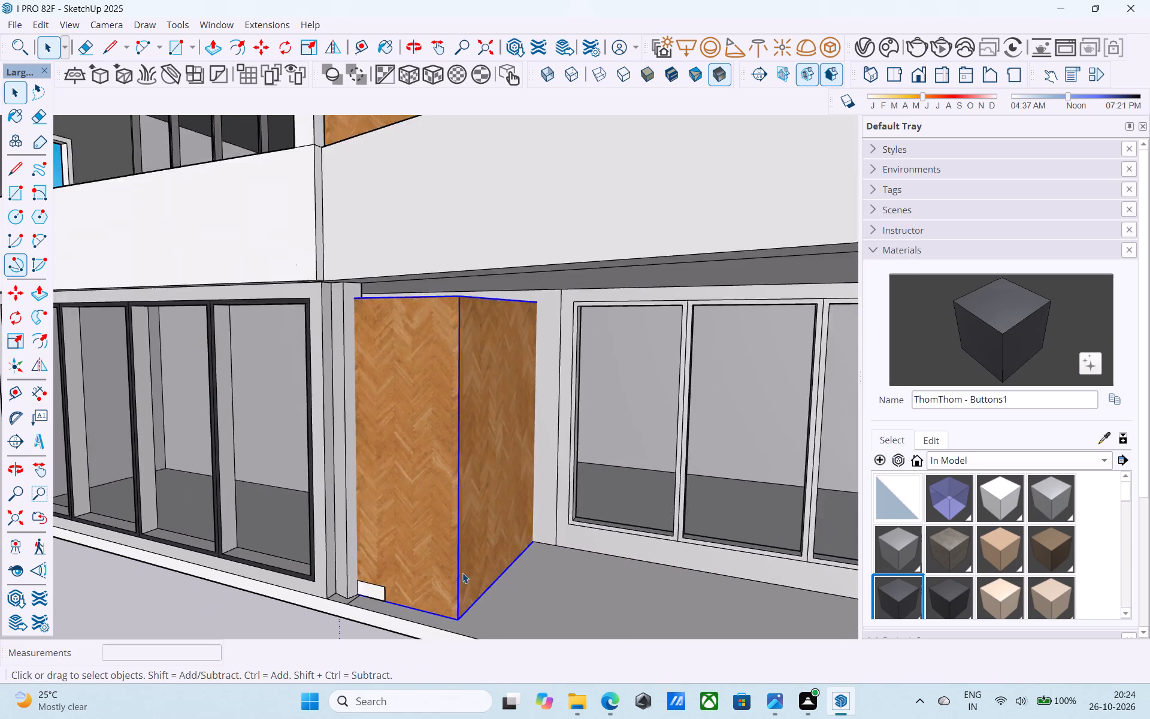
pyautogui.scroll(-9, 462, 573)
pyautogui.click(709, 550)
pyautogui.scroll(7, 456, 601)
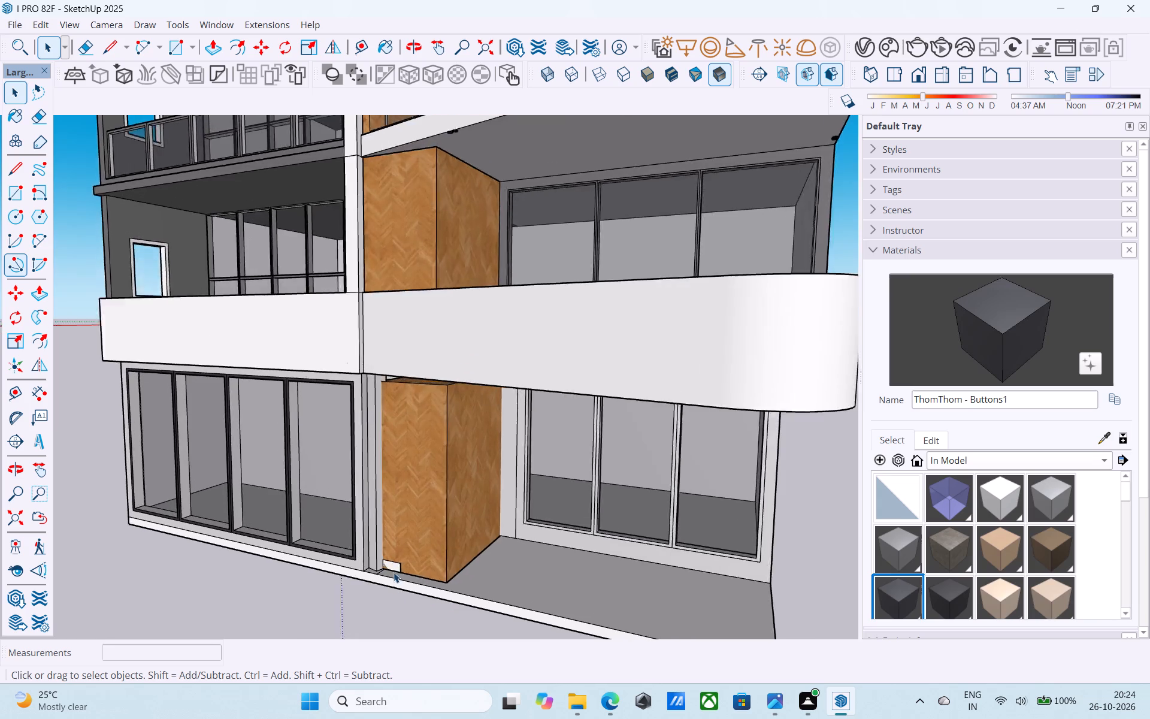
pyautogui.scroll(14, 394, 572)
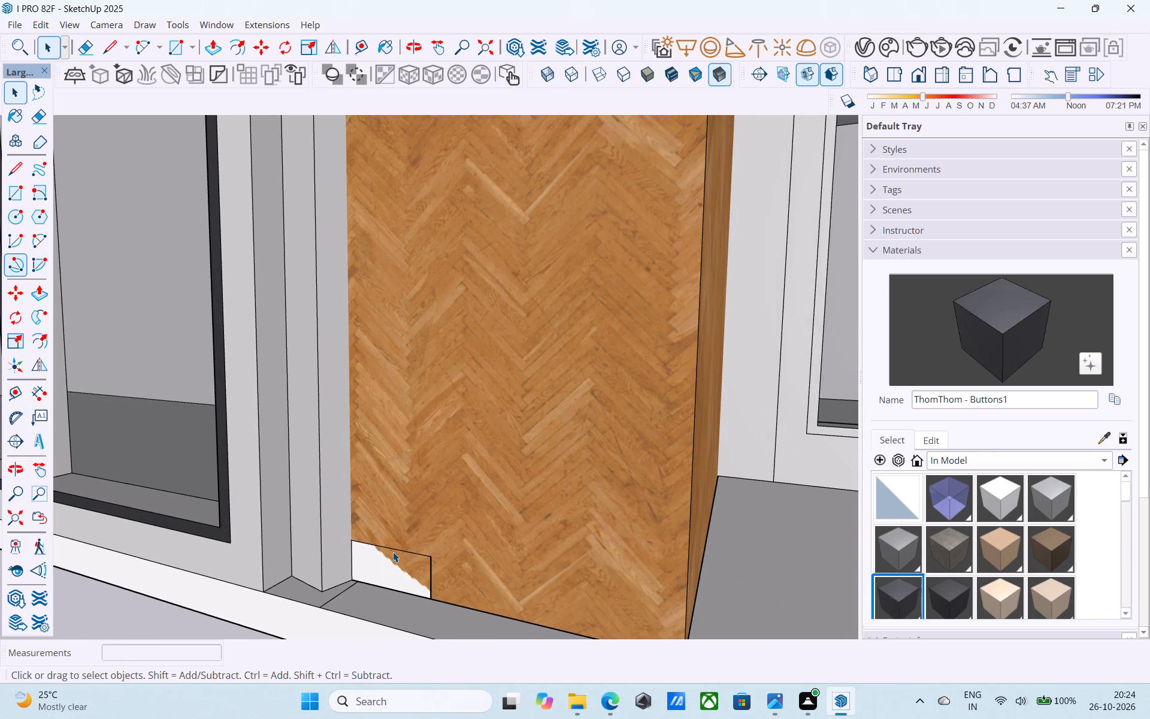
pyautogui.click(394, 550)
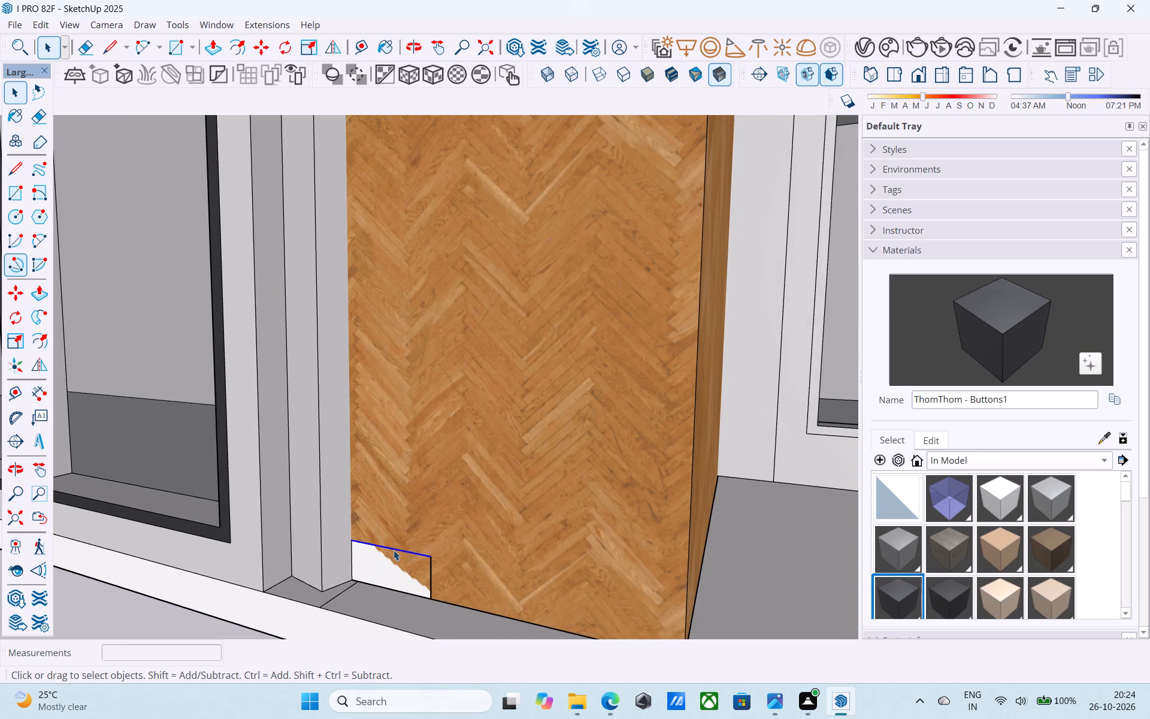
pyautogui.press('Delete')
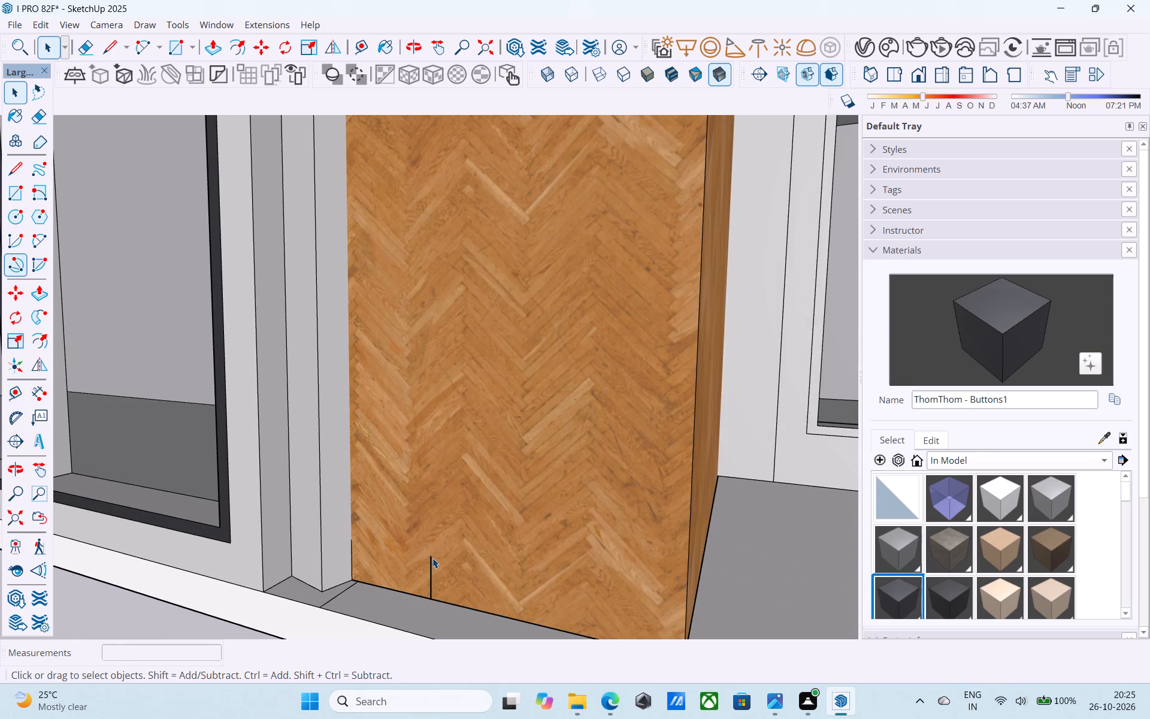
pyautogui.click(432, 558)
pyautogui.press('Delete')
pyautogui.click(431, 560)
pyautogui.press('Delete')
# Save the model.
pyautogui.scroll(-7, 487, 644)
pyautogui.scroll(-11, 471, 516)
pyautogui.scroll(1, 401, 596)
pyautogui.scroll(-12, 401, 596)
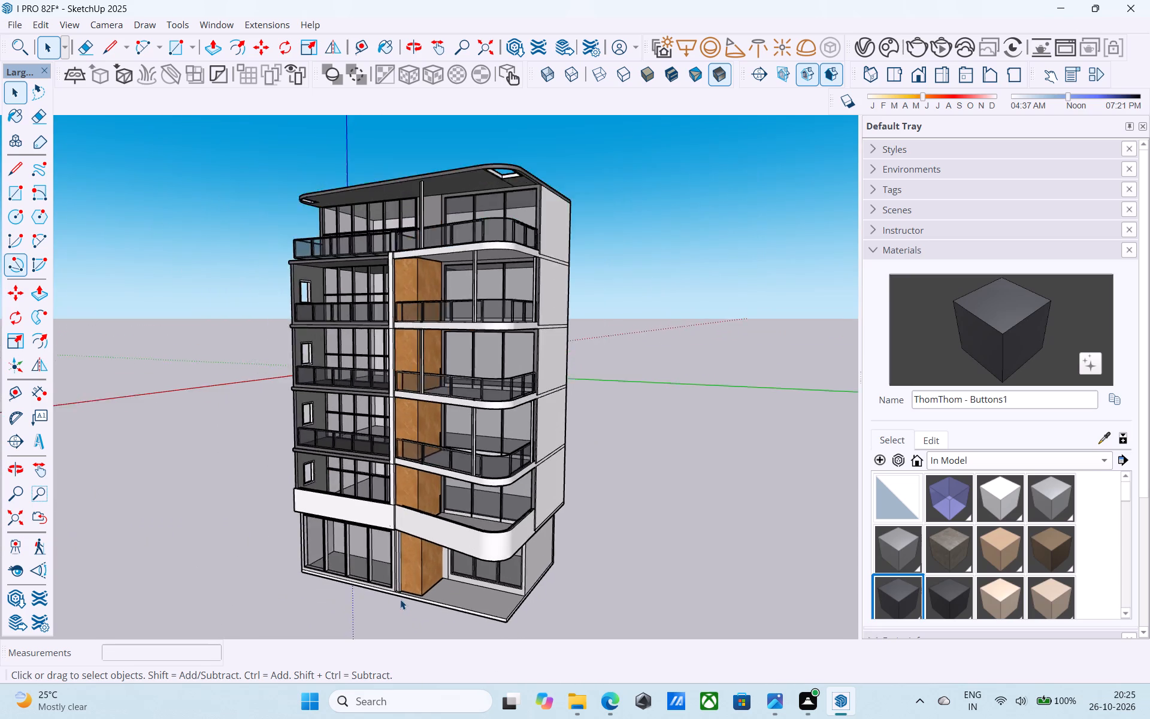
pyautogui.moveTo(407, 600); pyautogui.dragTo(425, 635, button='middle')
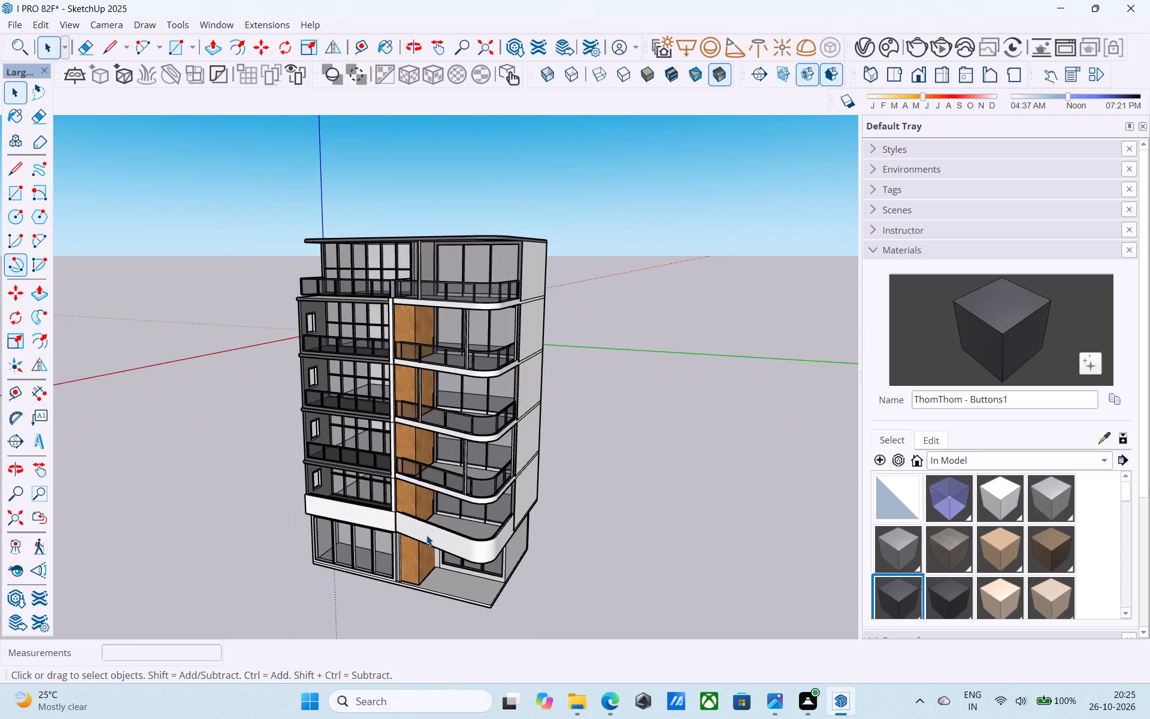
pyautogui.moveTo(426, 521); pyautogui.dragTo(476, 481, button='middle')
pyautogui.keyDown('shift'); pyautogui.moveTo(475, 482); pyautogui.dragTo(474, 515, button='middle'); pyautogui.keyUp('shift')
pyautogui.keyDown('ctrl'); pyautogui.scroll(5, 474, 515); pyautogui.keyUp('ctrl')
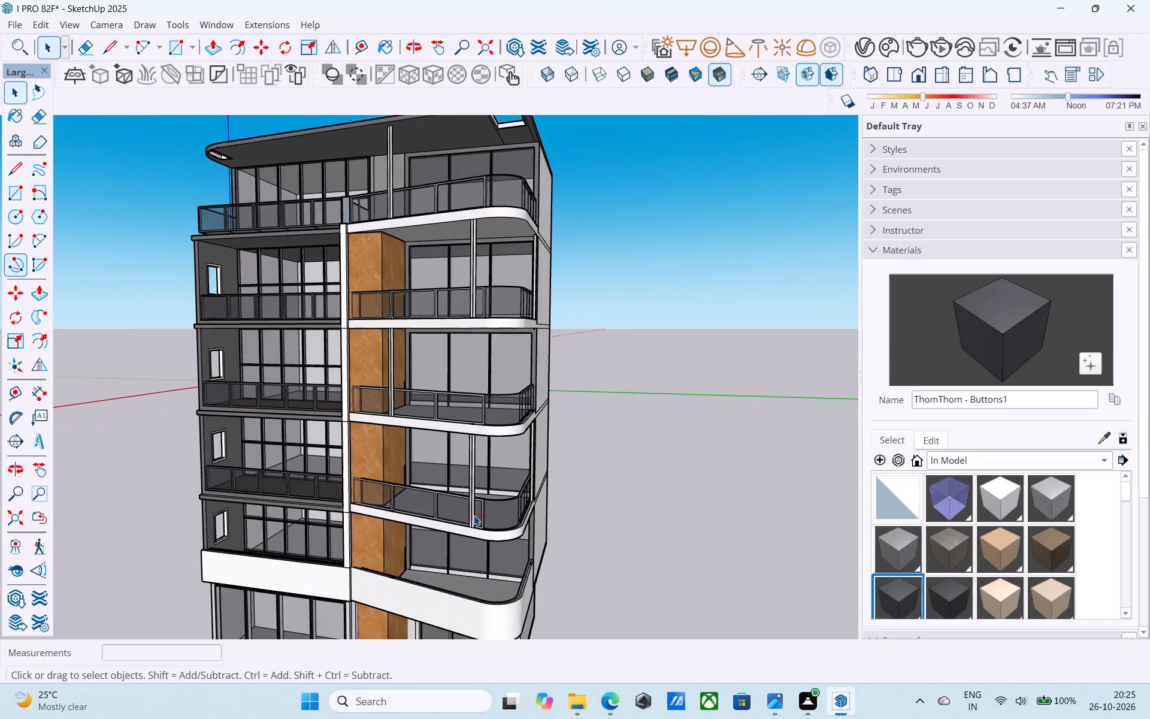
pyautogui.hotkey('ctrl', 's')
# Paint the two plain outer walls of the ground storey, at the rear corner, with the Default material.
pyautogui.scroll(-5, 474, 515)
pyautogui.moveTo(468, 569); pyautogui.dragTo(502, 246, button='middle')
pyautogui.keyDown('shift'); pyautogui.moveTo(532, 510); pyautogui.dragTo(564, 663, button='middle'); pyautogui.keyUp('shift')
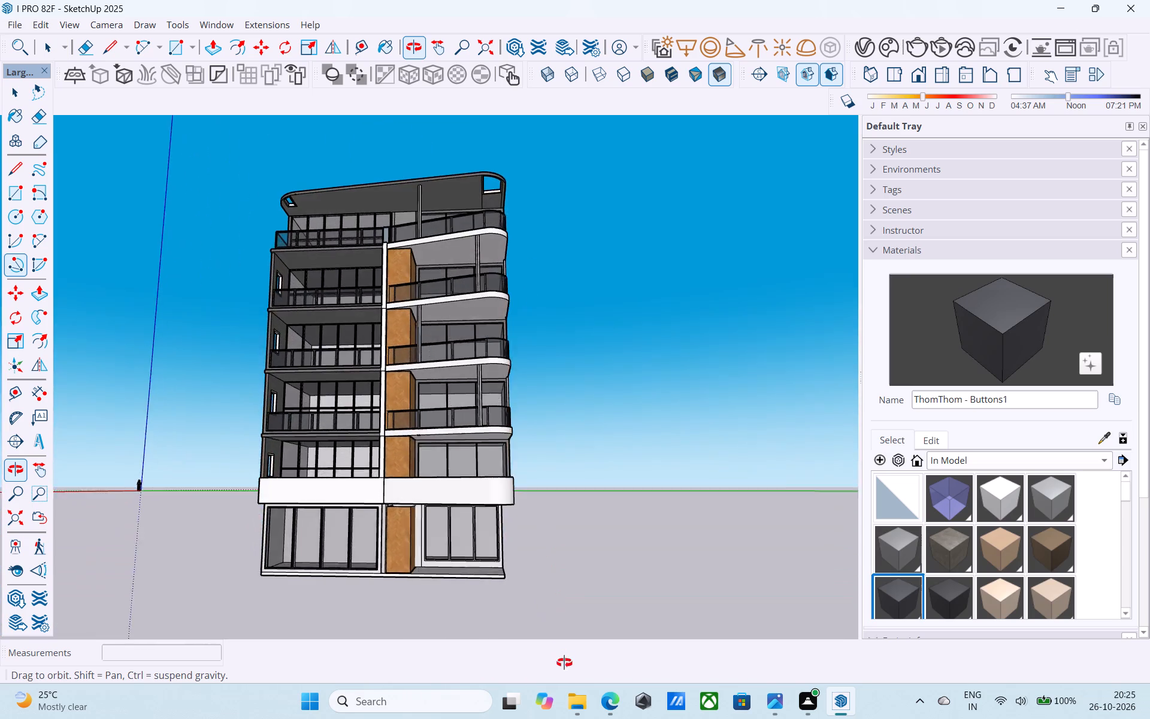
pyautogui.keyDown('shift'); pyautogui.moveTo(564, 663); pyautogui.dragTo(565, 665, button='middle'); pyautogui.keyUp('shift')
pyautogui.keyDown('shift'); pyautogui.moveTo(373, 599); pyautogui.dragTo(765, 524, button='middle'); pyautogui.keyUp('shift')
pyautogui.keyDown('shift'); pyautogui.moveTo(307, 585); pyautogui.dragTo(716, 524, button='middle'); pyautogui.keyUp('shift')
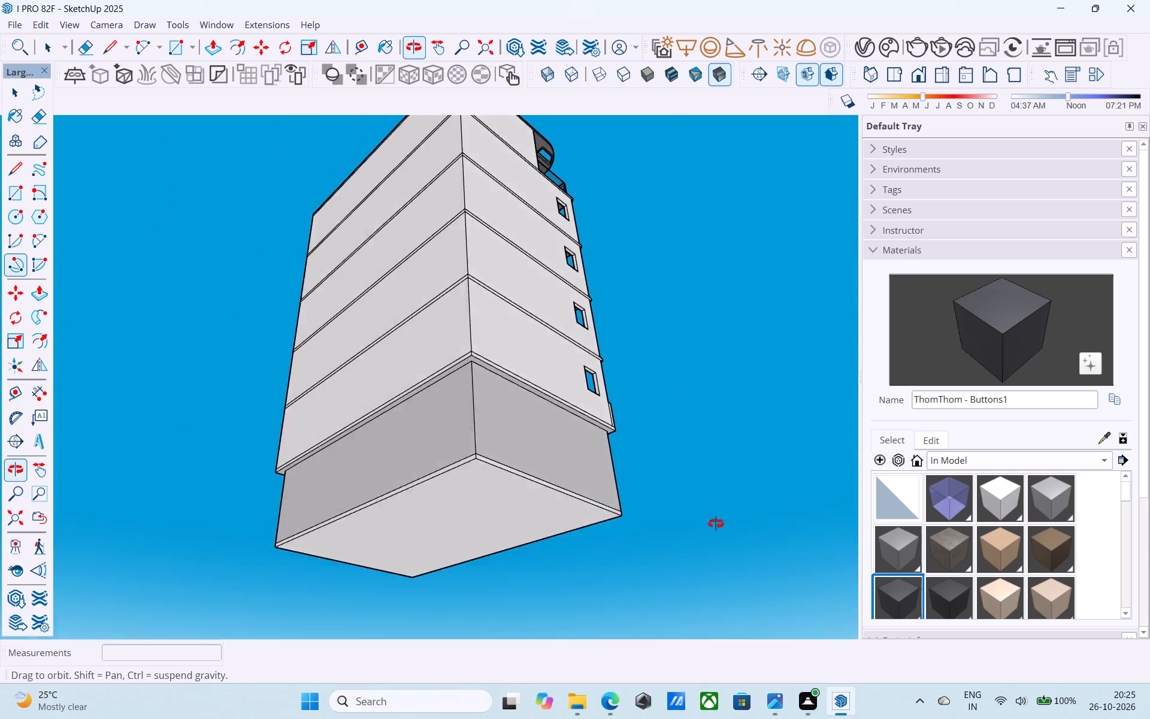
pyautogui.keyDown('shift'); pyautogui.moveTo(716, 524); pyautogui.dragTo(688, 542, button='middle'); pyautogui.keyUp('shift')
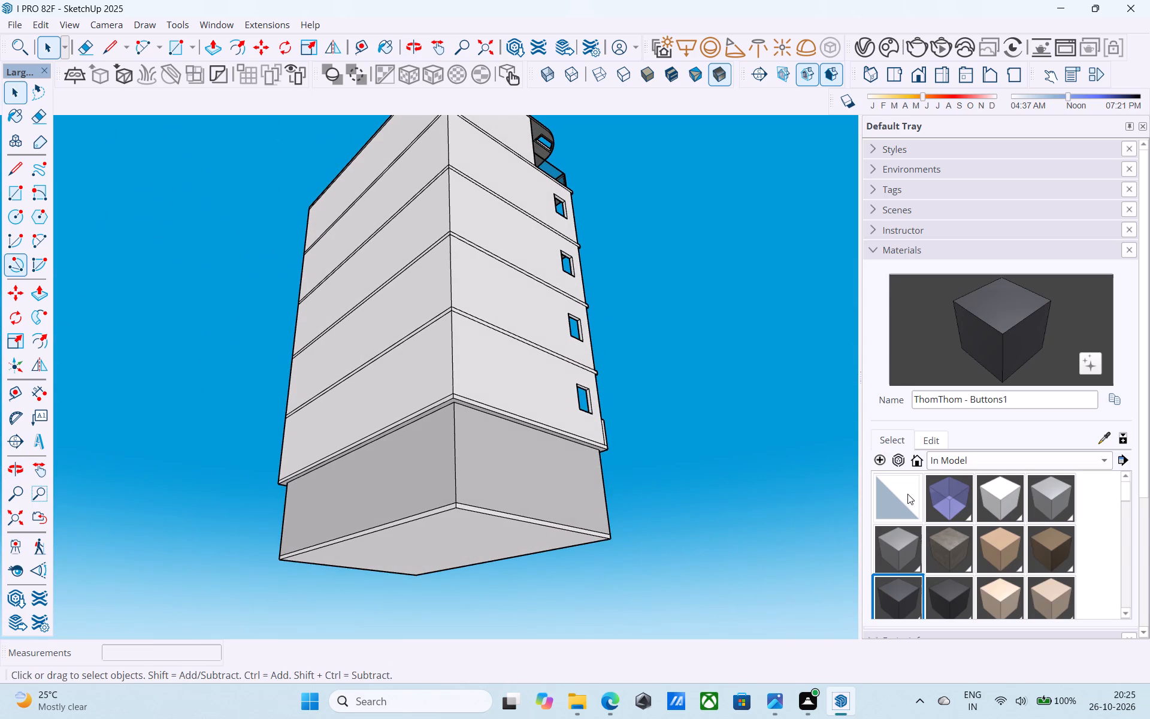
pyautogui.click(907, 494)
pyautogui.click(404, 488)
pyautogui.click(477, 469)
# Paint the ground-level slab's top in front of the larger glazed room with the Default material.
pyautogui.moveTo(480, 471); pyautogui.dragTo(70, 566, button='middle')
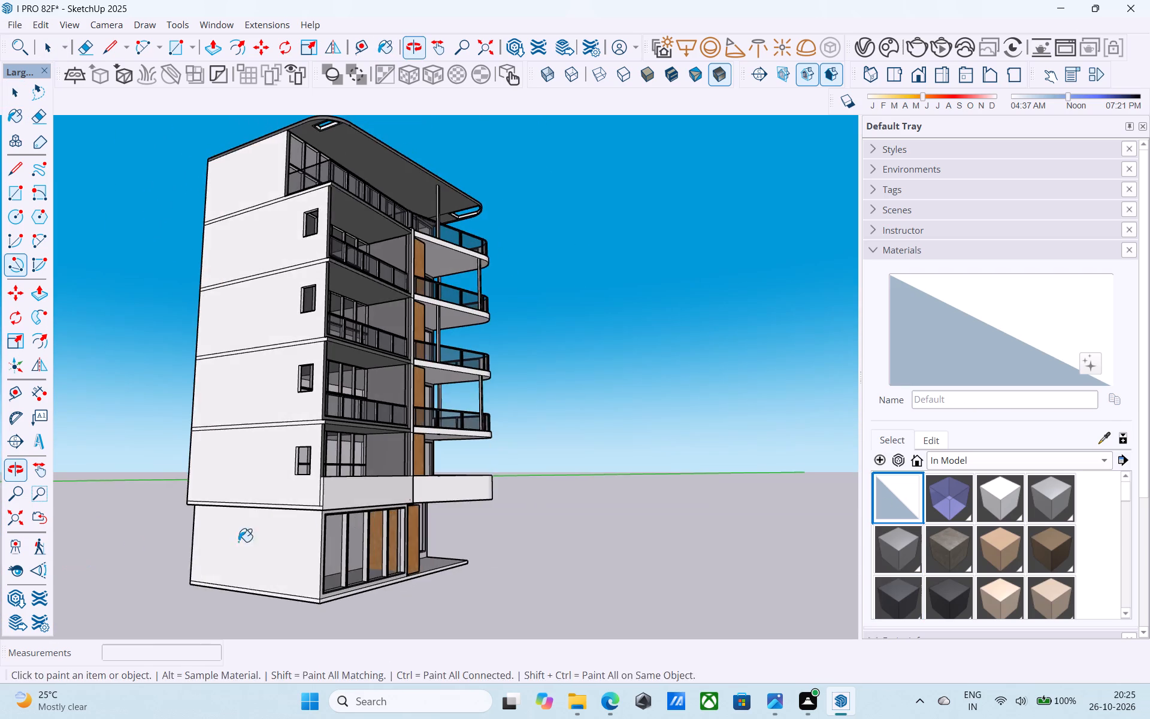
pyautogui.moveTo(341, 529); pyautogui.dragTo(73, 593, button='middle')
pyautogui.scroll(3, 409, 580)
pyautogui.click(462, 520)
pyautogui.moveTo(470, 542); pyautogui.dragTo(474, 564, button='middle')
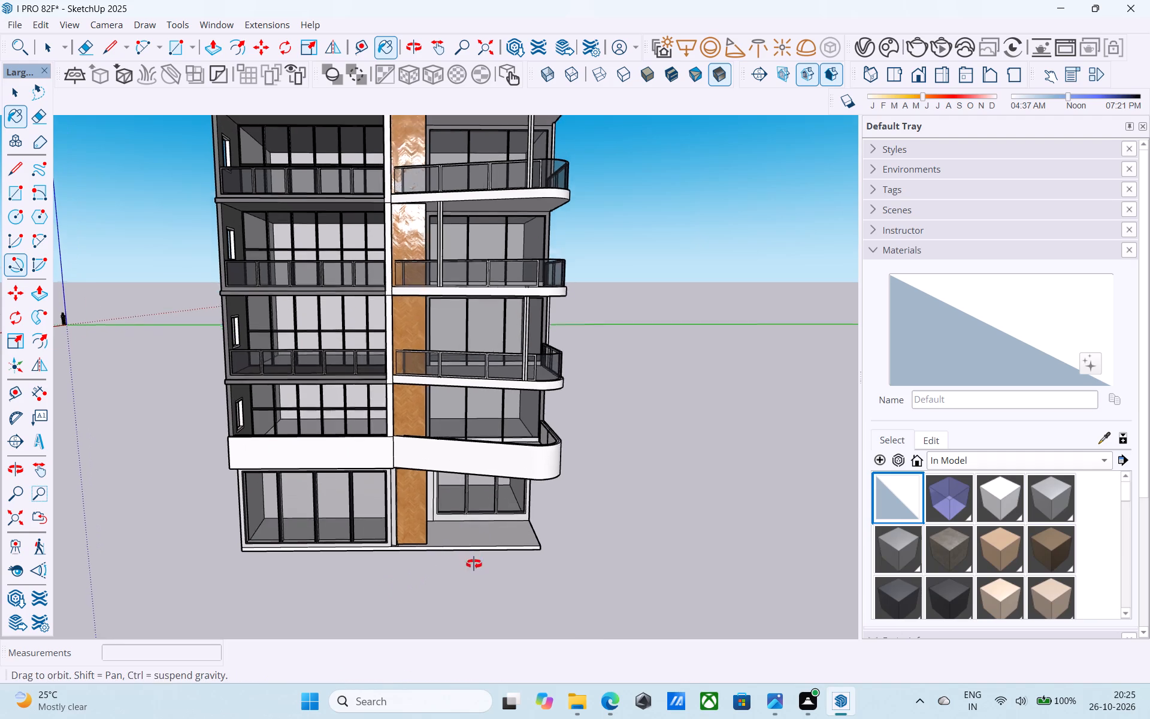
pyautogui.moveTo(474, 564); pyautogui.dragTo(468, 608, button='middle')
pyautogui.scroll(4, 474, 587)
pyautogui.click(476, 512)
# Paint the floors of the curved balconies, from the lowest one up to the top storey, with the Default material.
pyautogui.moveTo(474, 520); pyautogui.dragTo(470, 665, button='middle')
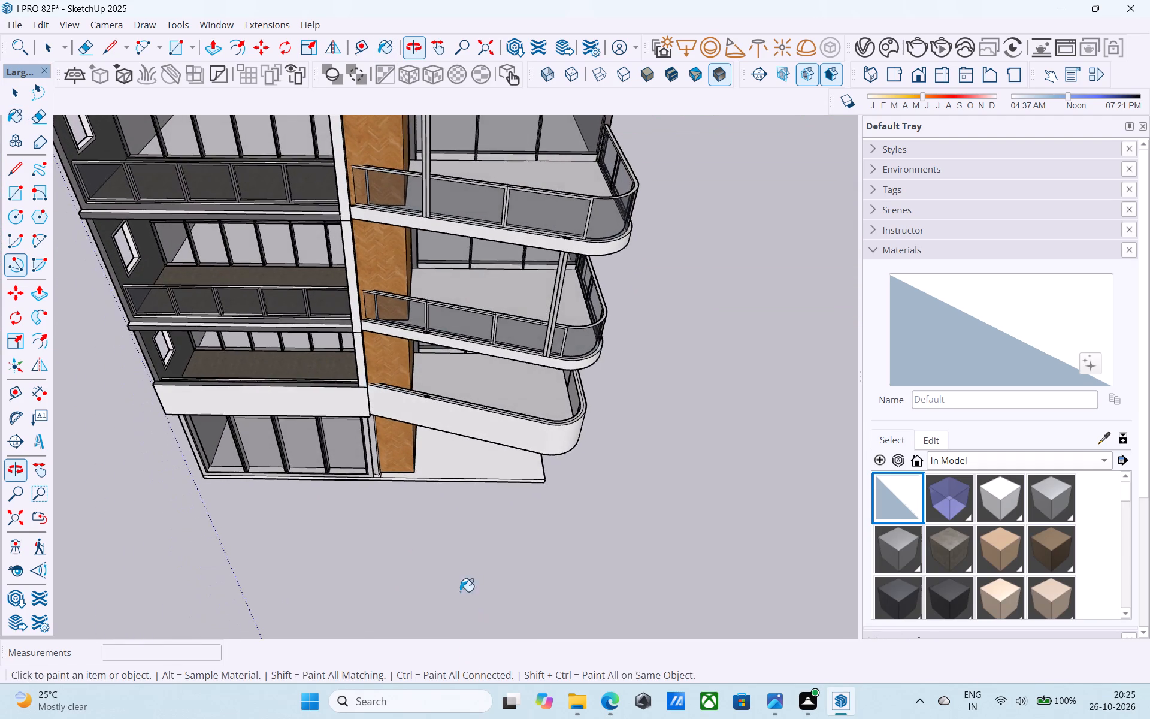
pyautogui.scroll(1, 478, 461)
pyautogui.click(497, 389)
pyautogui.moveTo(498, 391); pyautogui.dragTo(471, 515, button='middle')
pyautogui.click(481, 405)
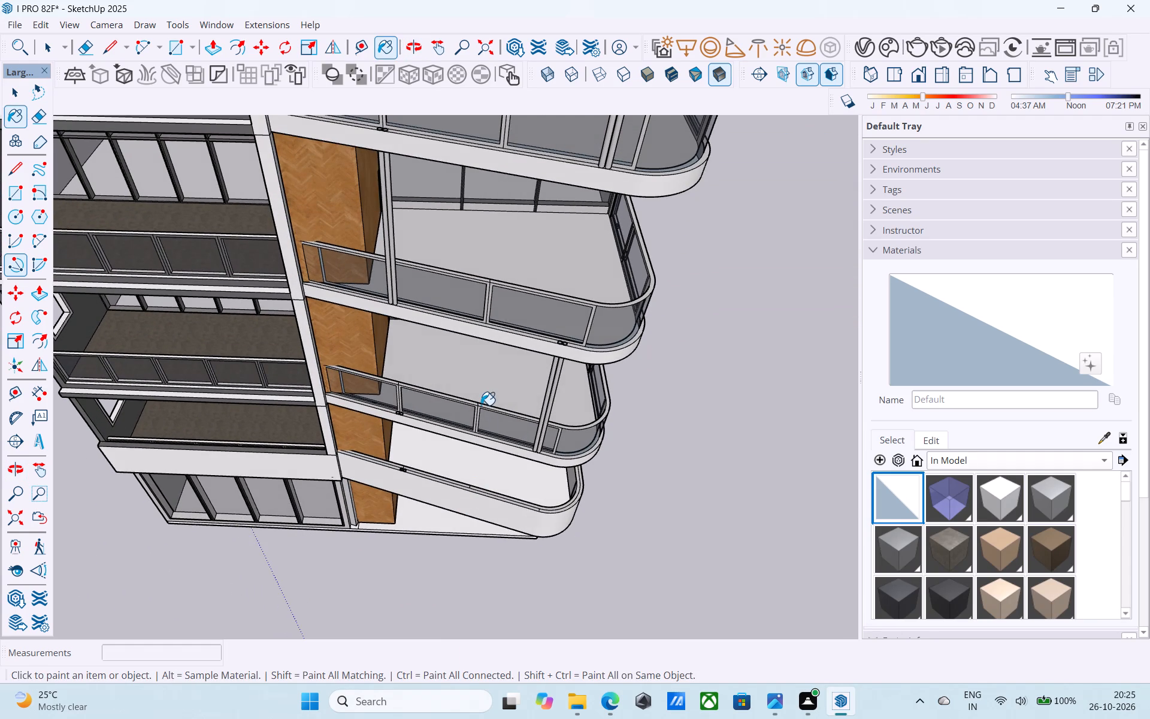
pyautogui.click(480, 401)
pyautogui.keyDown('shift'); pyautogui.moveTo(481, 401); pyautogui.dragTo(471, 528, button='middle'); pyautogui.keyUp('shift')
pyautogui.click(476, 415)
pyautogui.moveTo(479, 416); pyautogui.dragTo(467, 545, button='middle')
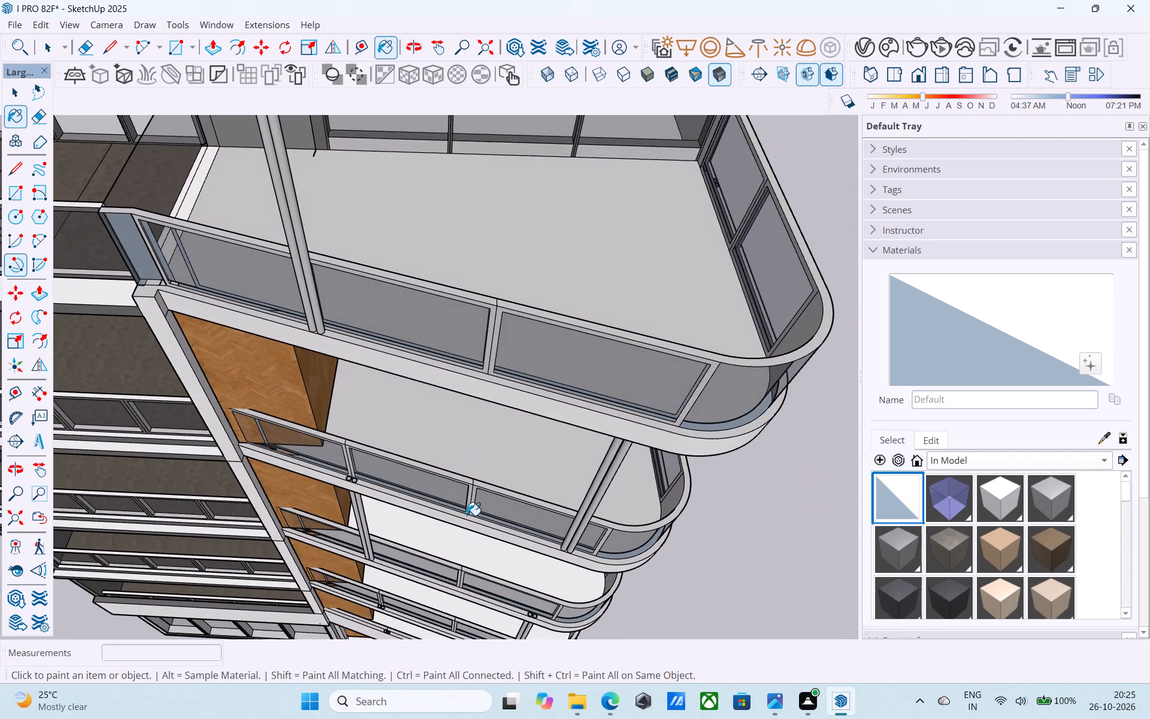
pyautogui.click(462, 440)
pyautogui.click(469, 271)
# Paint the front edge of the top storey's balcony slab on the smaller-room side with the Default material.
pyautogui.scroll(-3, 476, 374)
pyautogui.keyDown('shift'); pyautogui.moveTo(147, 487); pyautogui.dragTo(386, 419, button='middle'); pyautogui.keyUp('shift')
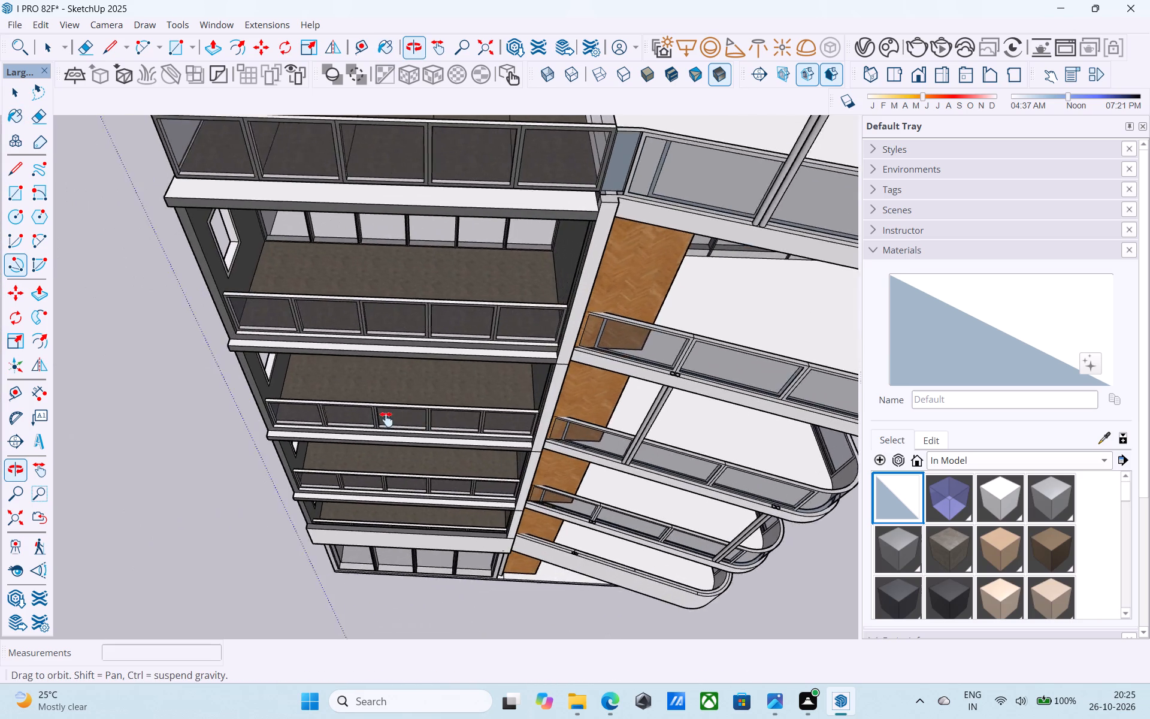
pyautogui.keyDown('shift'); pyautogui.moveTo(386, 419); pyautogui.dragTo(404, 463, button='middle'); pyautogui.keyUp('shift')
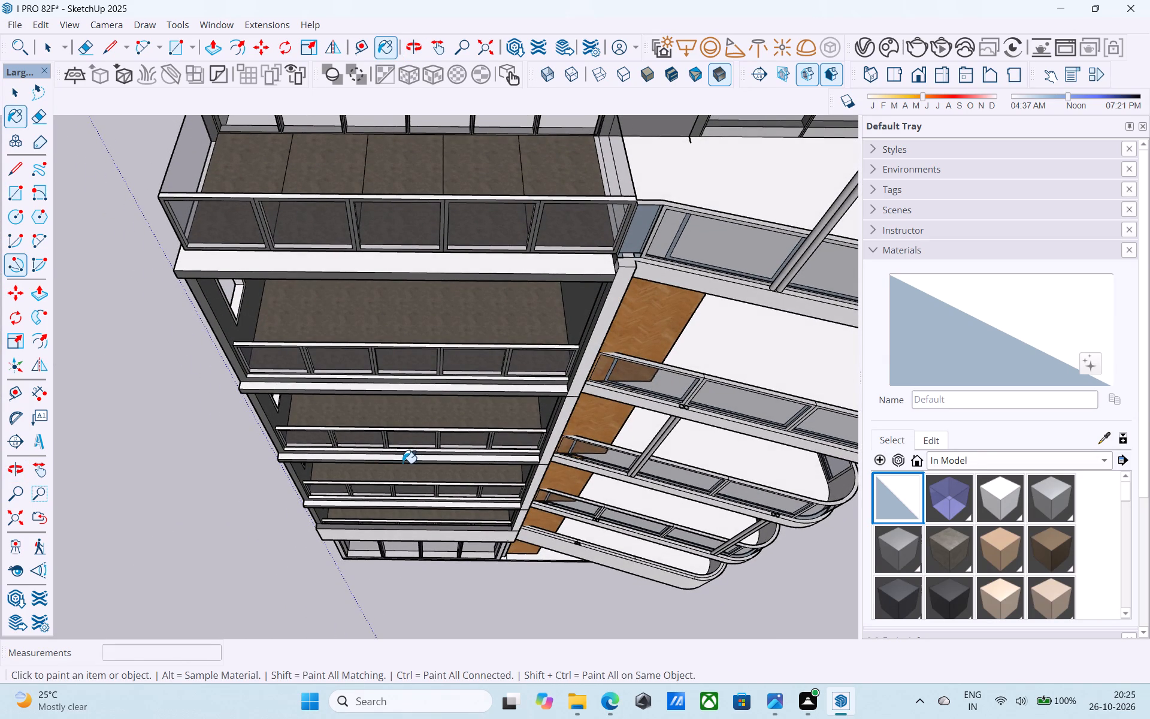
pyautogui.click(389, 267)
pyautogui.scroll(-5, 386, 269)
pyautogui.scroll(-5, 352, 313)
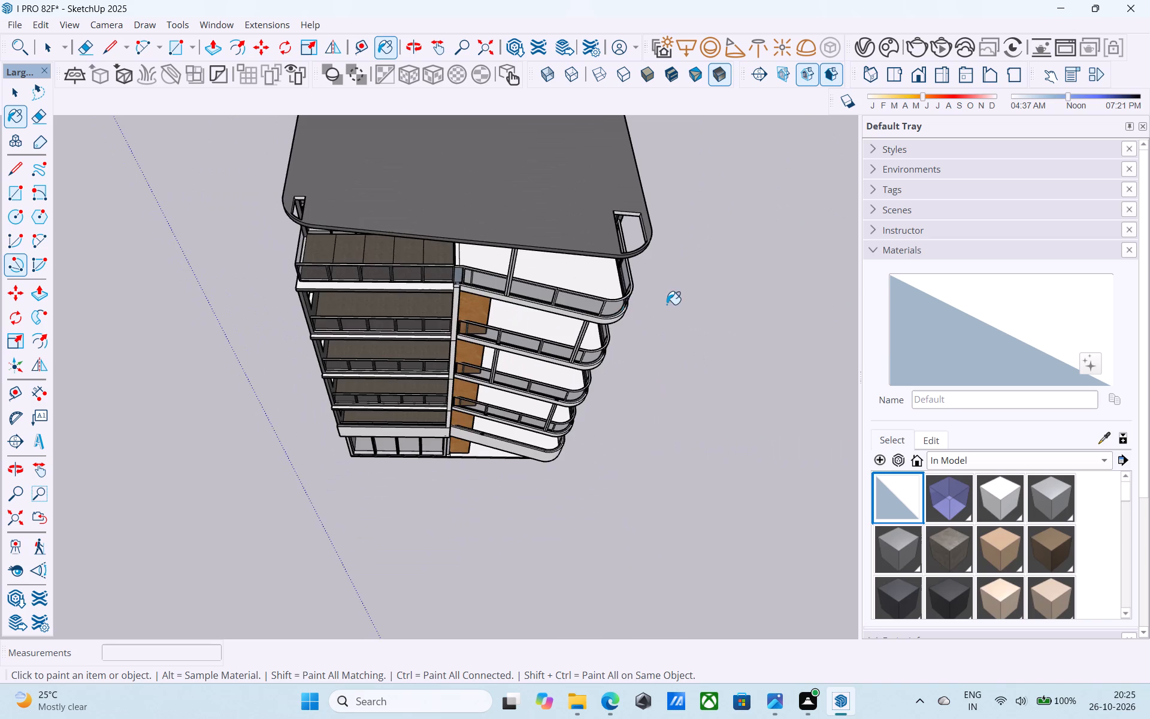
pyautogui.scroll(4, 667, 304)
pyautogui.click(487, 272)
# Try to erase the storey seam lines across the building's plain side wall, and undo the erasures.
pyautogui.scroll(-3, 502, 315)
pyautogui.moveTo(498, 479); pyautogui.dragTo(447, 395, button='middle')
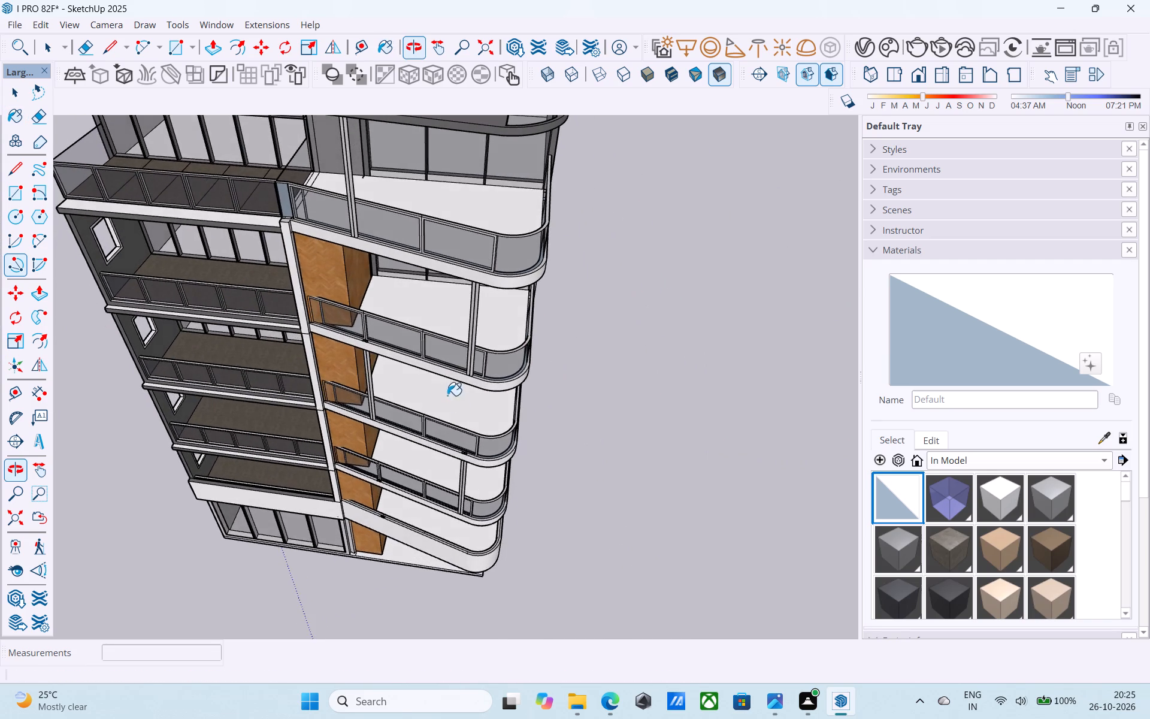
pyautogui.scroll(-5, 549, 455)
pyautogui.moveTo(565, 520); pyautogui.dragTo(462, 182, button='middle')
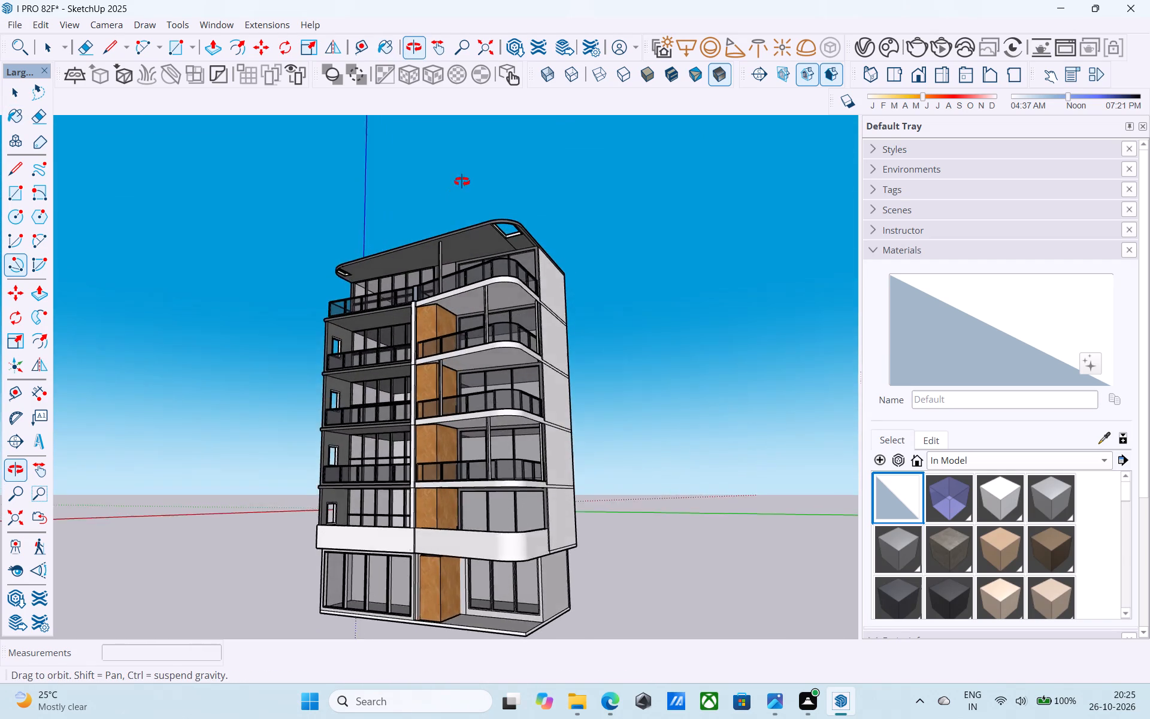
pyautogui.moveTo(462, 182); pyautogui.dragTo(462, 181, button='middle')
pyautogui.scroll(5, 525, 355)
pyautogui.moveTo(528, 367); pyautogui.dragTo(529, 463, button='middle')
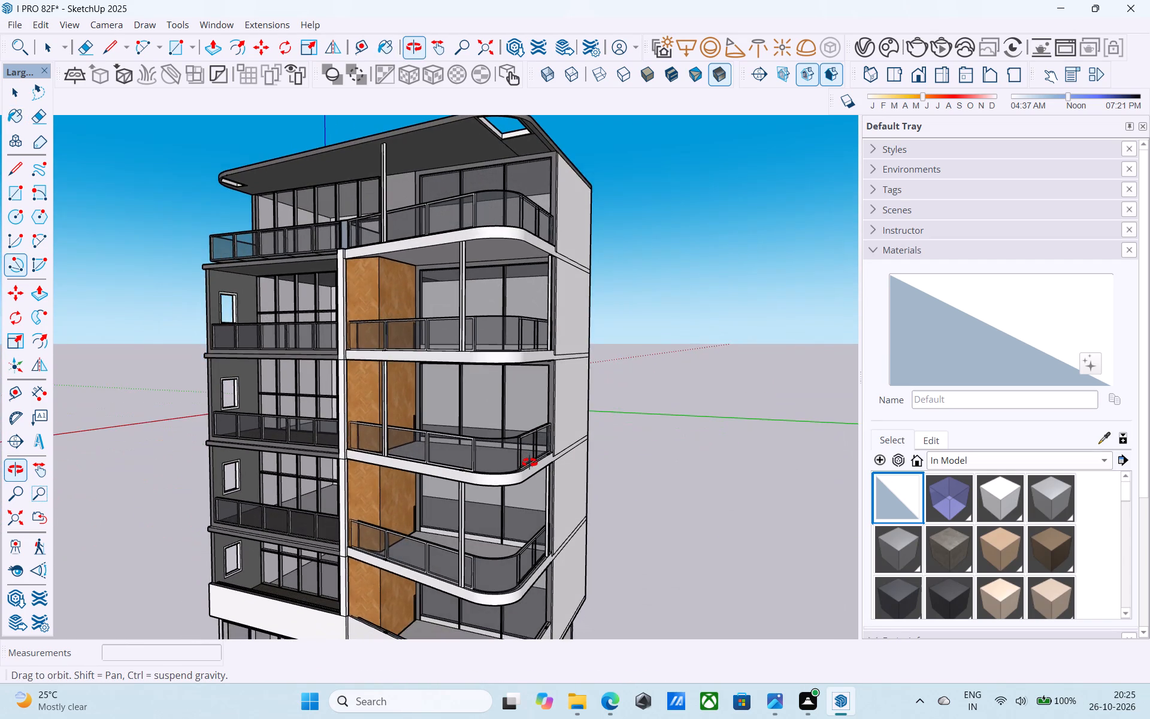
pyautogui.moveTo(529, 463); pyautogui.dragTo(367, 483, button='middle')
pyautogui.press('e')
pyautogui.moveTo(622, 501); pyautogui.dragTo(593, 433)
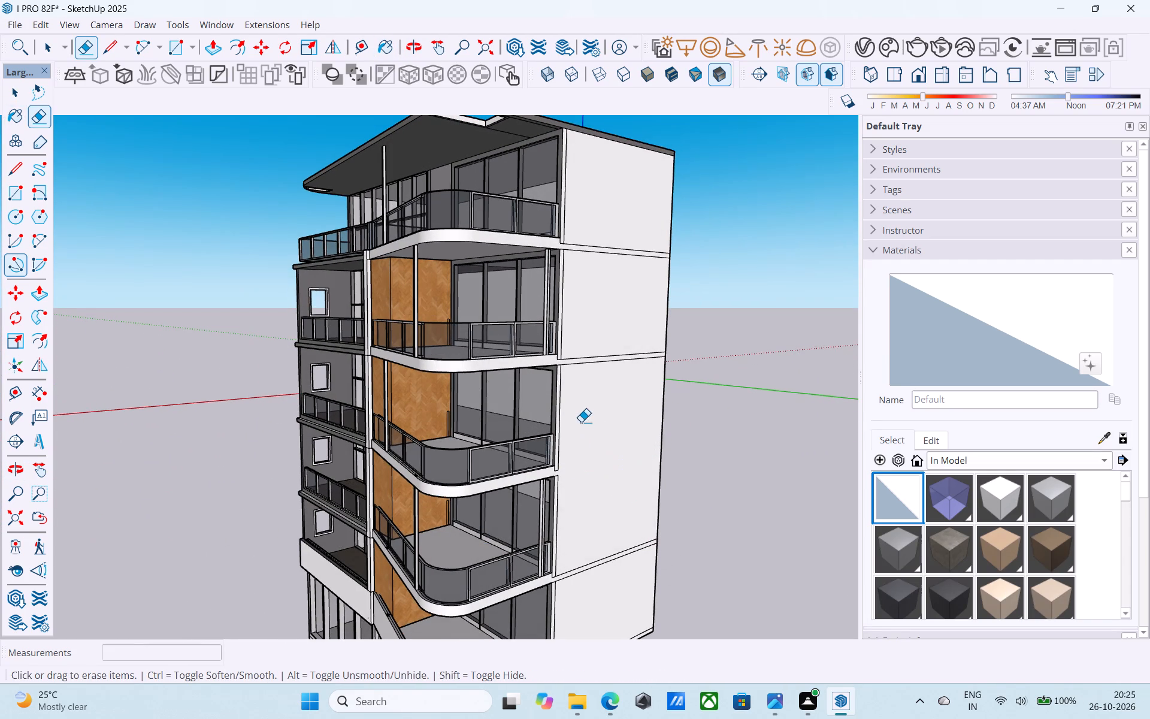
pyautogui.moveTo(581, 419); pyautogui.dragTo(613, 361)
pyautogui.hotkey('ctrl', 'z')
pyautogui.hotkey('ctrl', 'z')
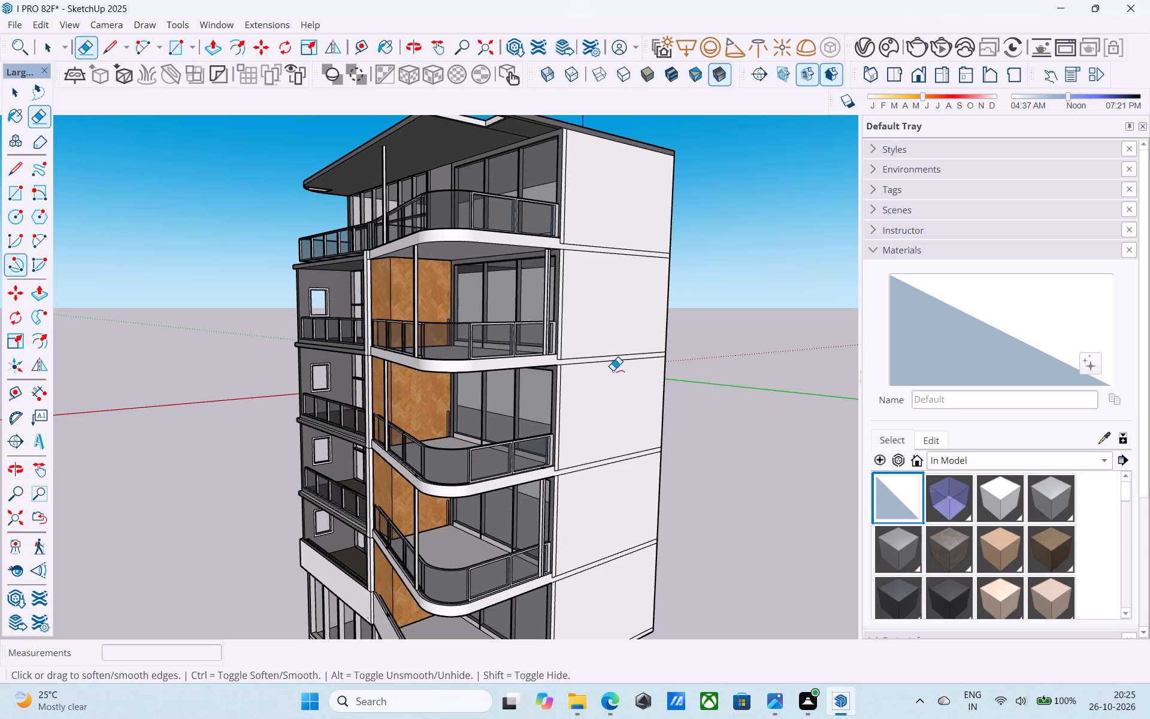
# Save the model.
pyautogui.press('space')
pyautogui.hotkey('ctrl', 's')
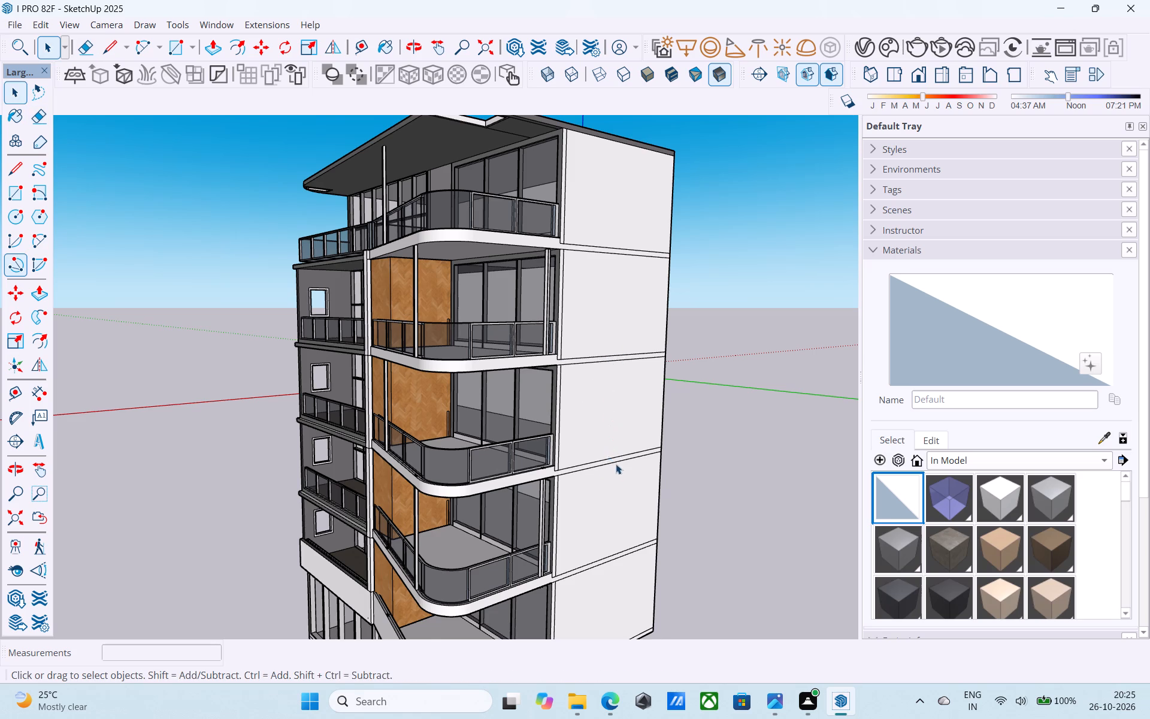
# Import the ornamental grass model "Group_1 (1)" from the Downloads folder.
pyautogui.scroll(-4, 622, 475)
pyautogui.moveTo(622, 475); pyautogui.dragTo(761, 396, button='middle')
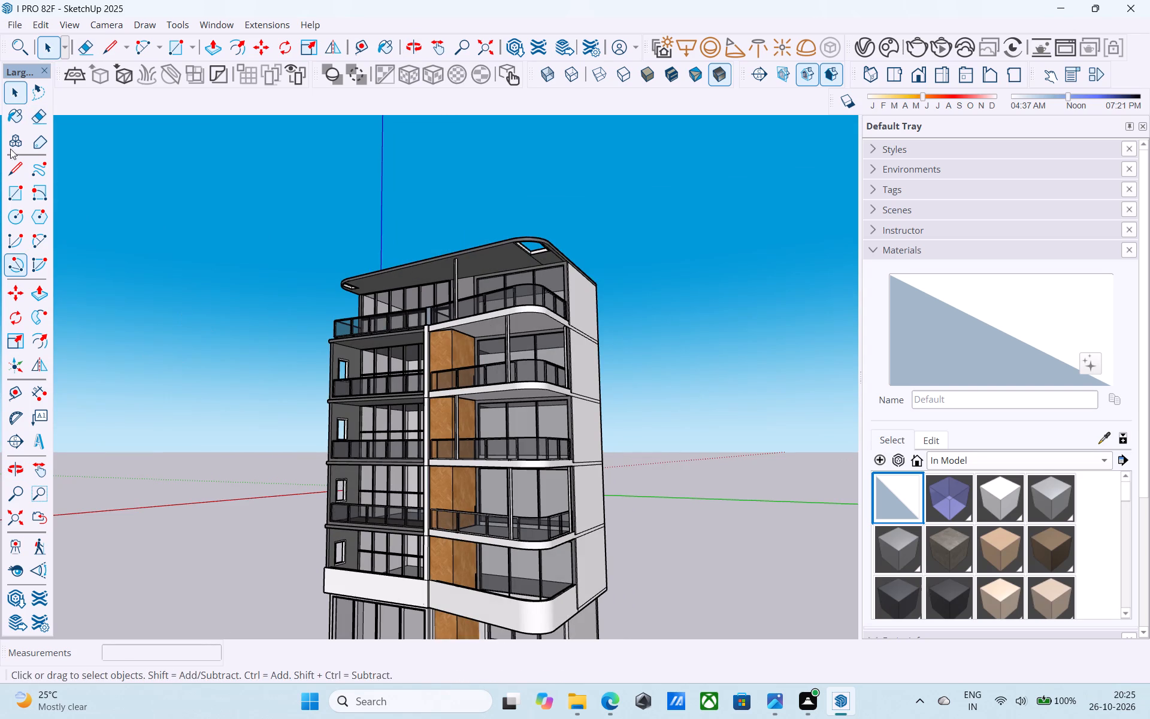
pyautogui.click(21, 28)
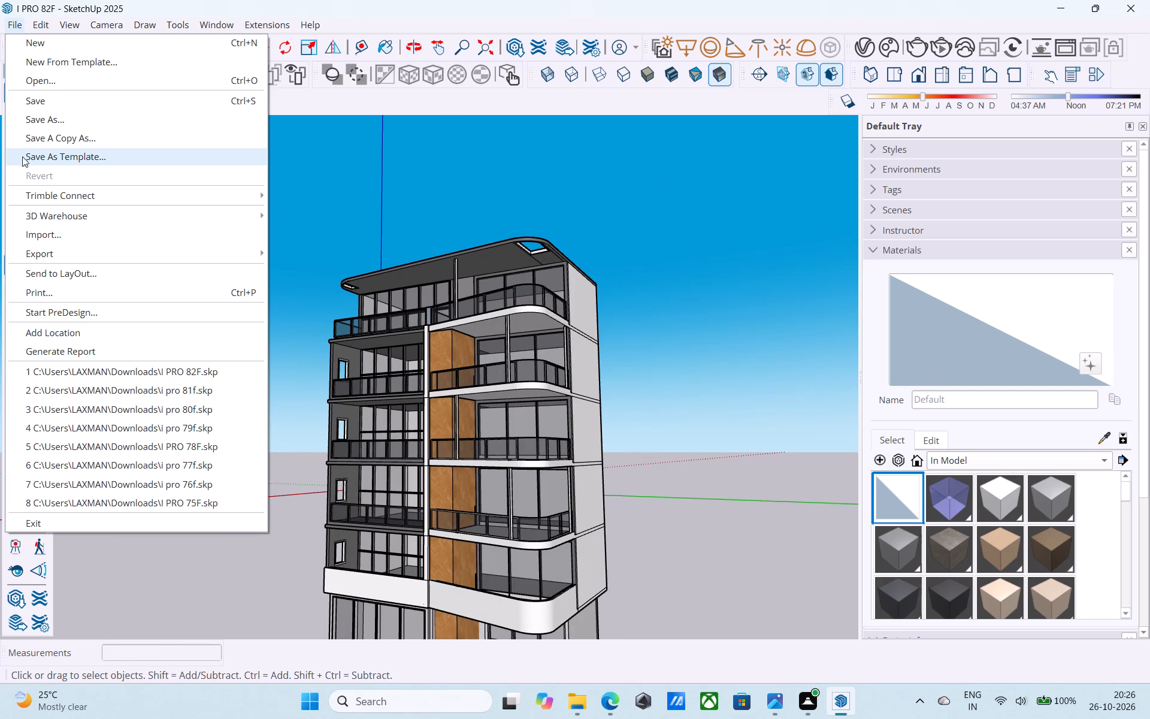
pyautogui.click(50, 228)
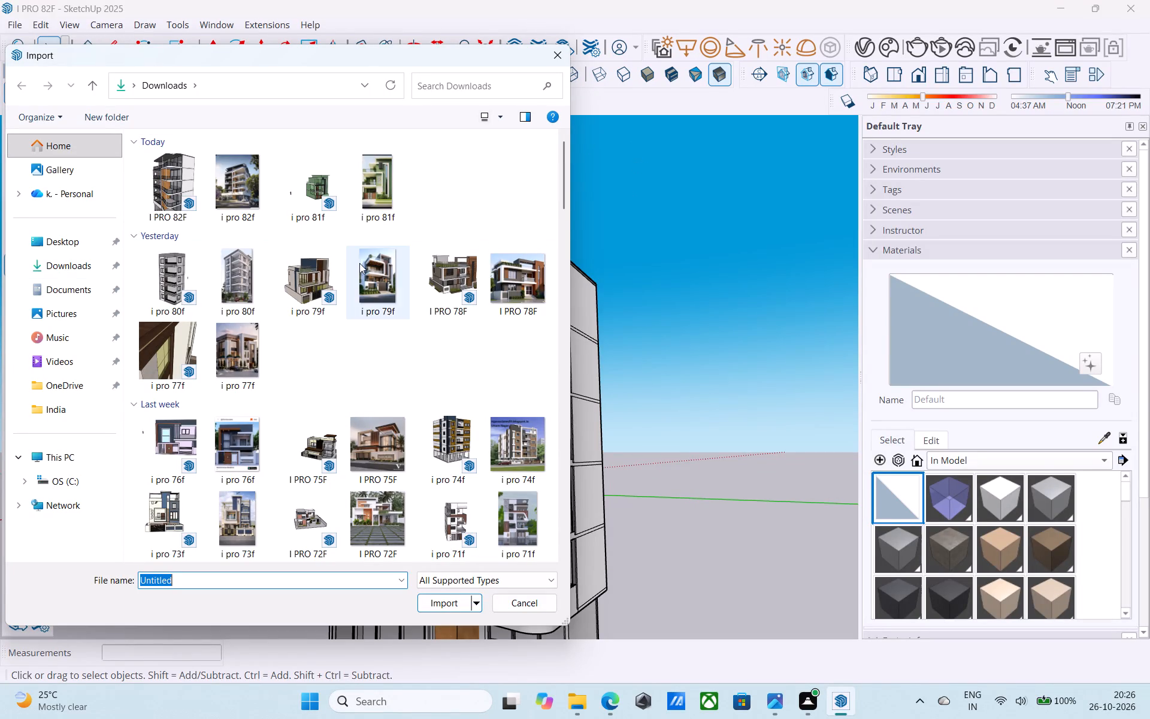
pyautogui.scroll(-15, 358, 266)
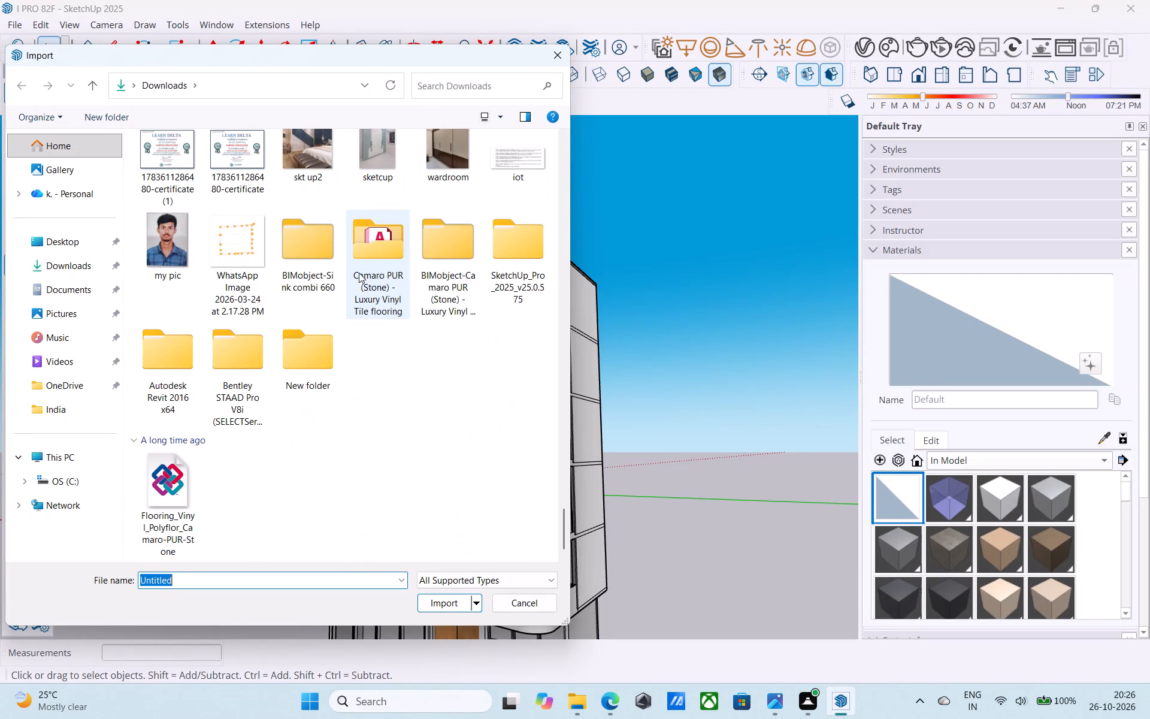
pyautogui.scroll(-4, 362, 271)
pyautogui.scroll(3, 361, 282)
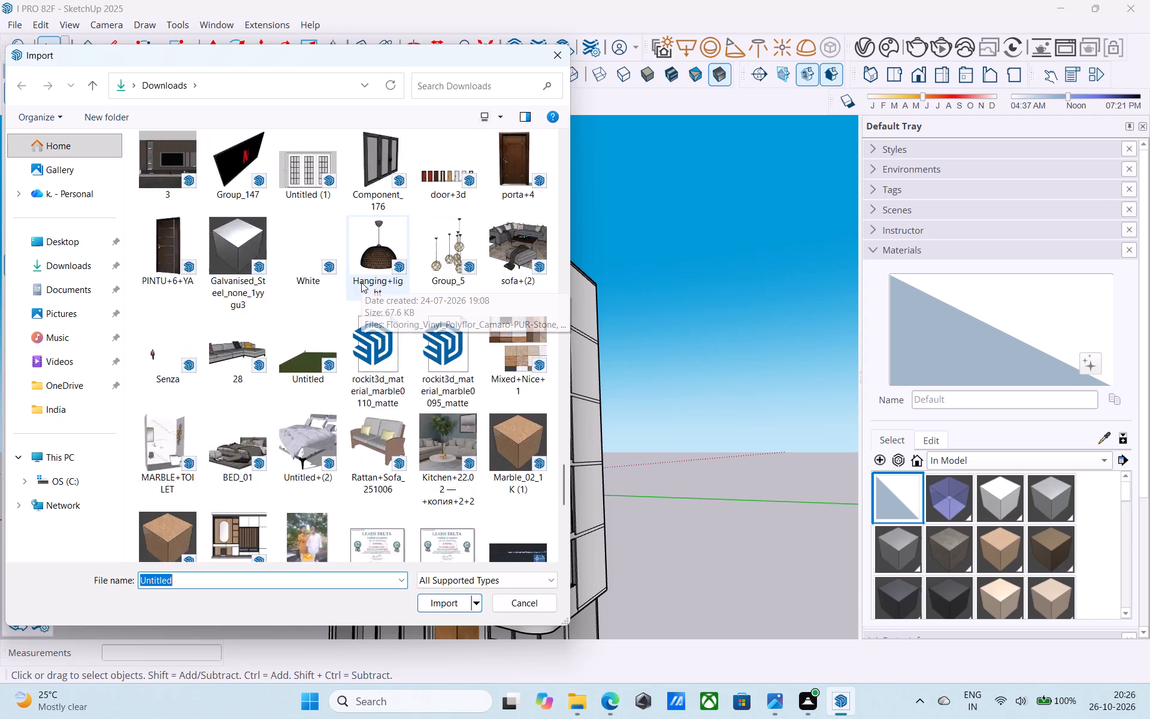
pyautogui.scroll(3, 361, 282)
pyautogui.scroll(-6, 361, 282)
pyautogui.scroll(3, 361, 282)
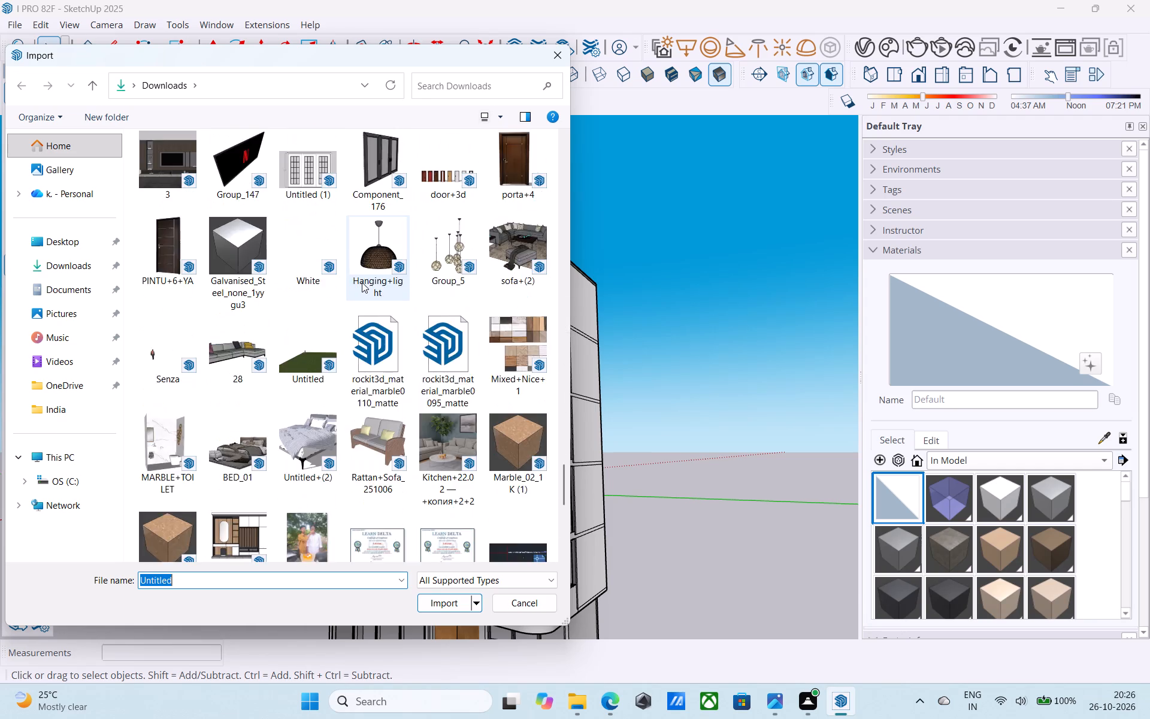
pyautogui.click(460, 163)
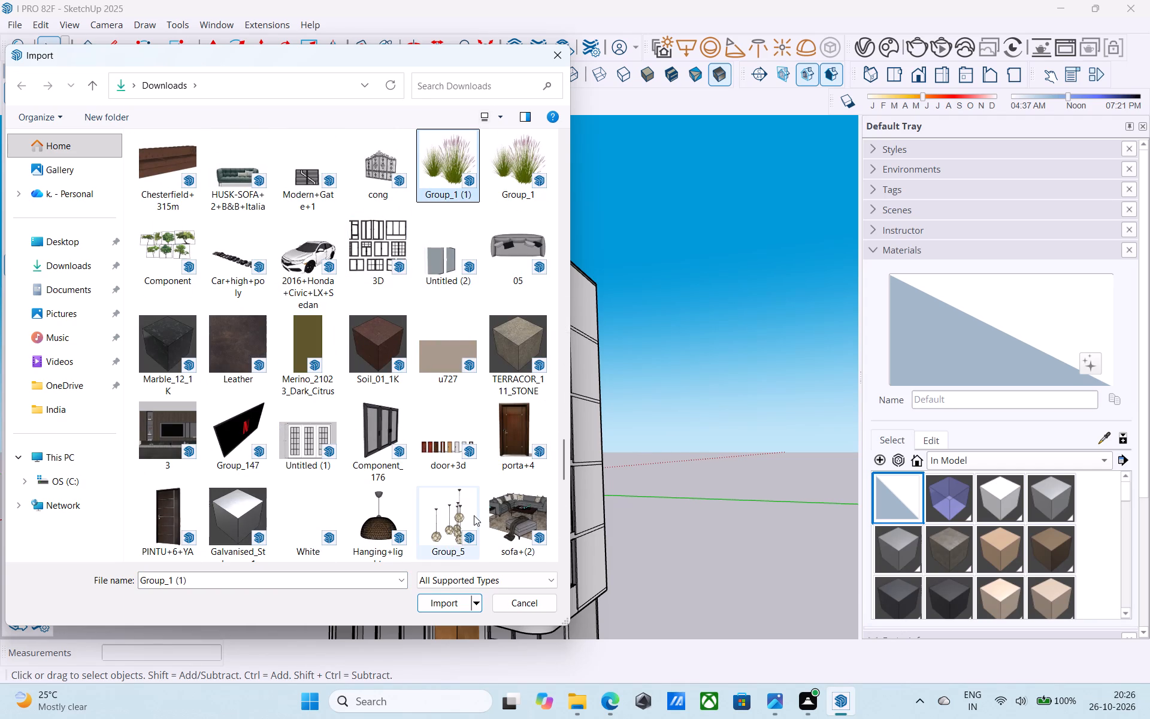
pyautogui.click(459, 600)
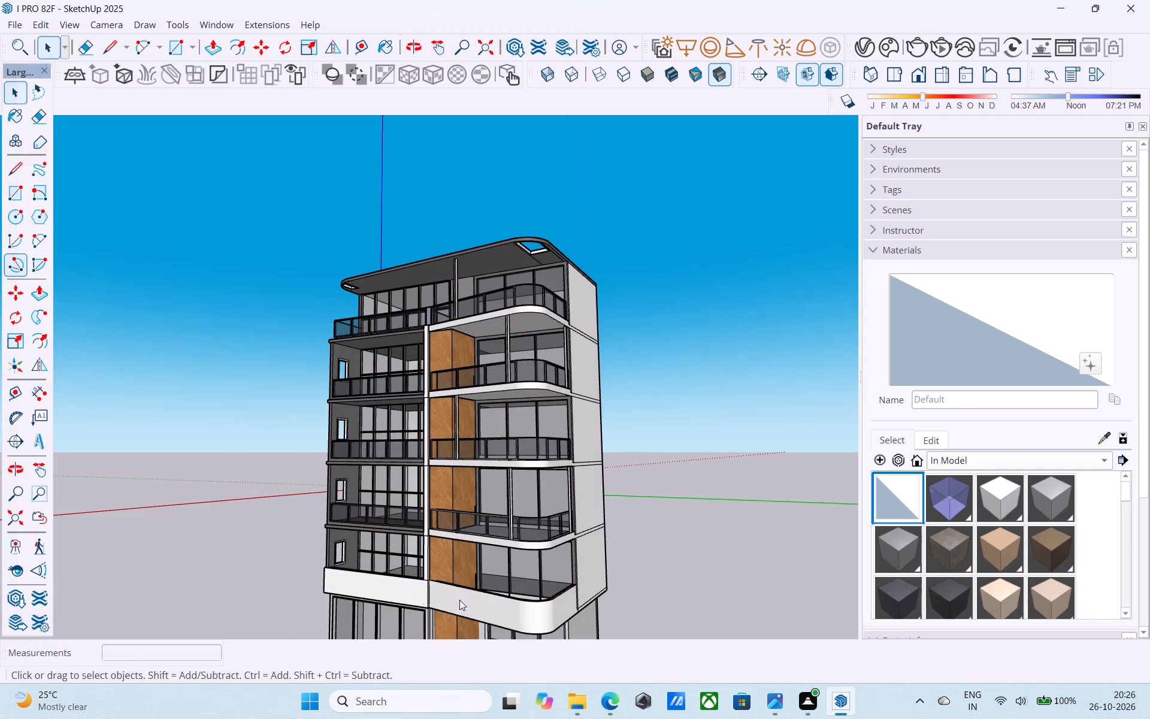
# Place the imported grass component on the open ground in front of the building.
pyautogui.scroll(-3, 537, 574)
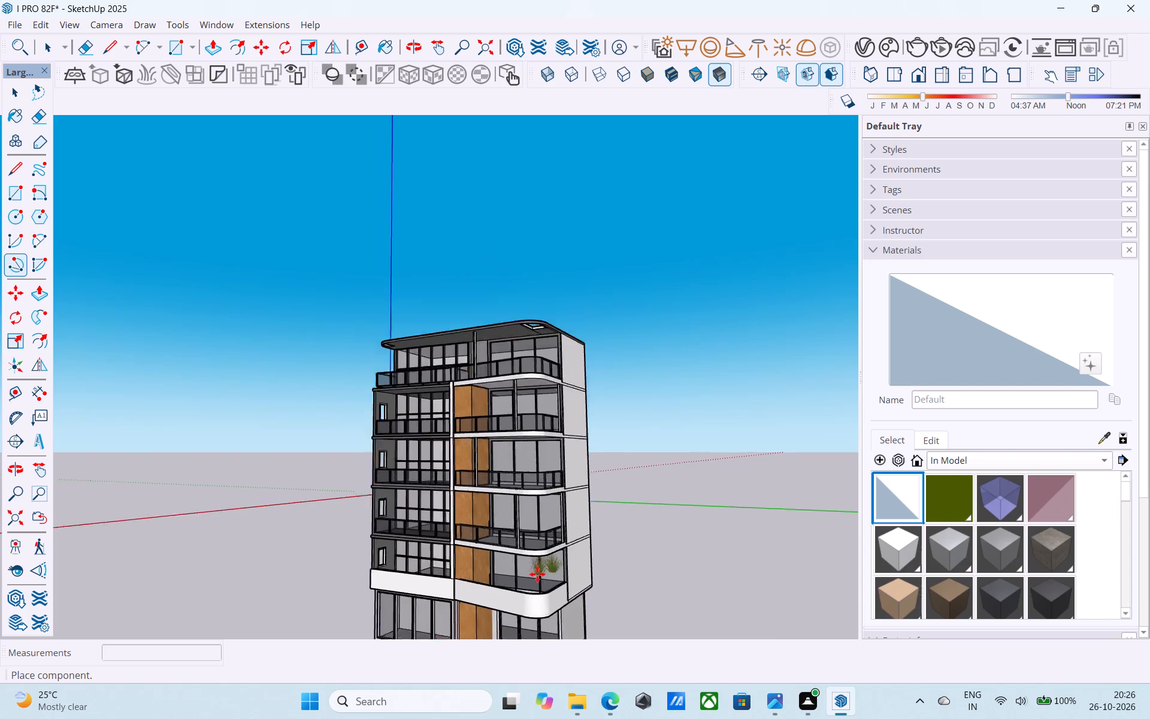
pyautogui.scroll(-4, 537, 574)
pyautogui.scroll(-5, 503, 488)
pyautogui.moveTo(532, 505); pyautogui.dragTo(652, 585, button='middle')
pyautogui.scroll(10, 606, 573)
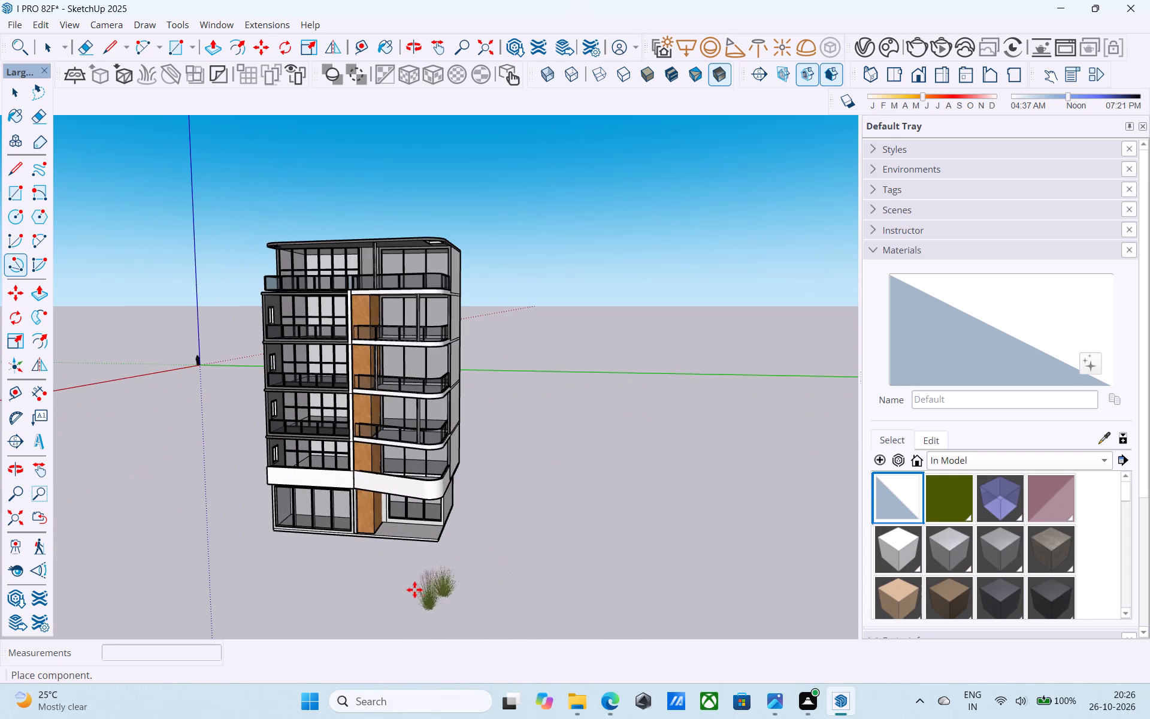
pyautogui.click(414, 590)
# Explode the placed grass component into its separate clumps.
pyautogui.moveTo(418, 614); pyautogui.dragTo(462, 612, button='middle')
pyautogui.scroll(-7, 404, 518)
pyautogui.scroll(9, 425, 559)
pyautogui.press('e')
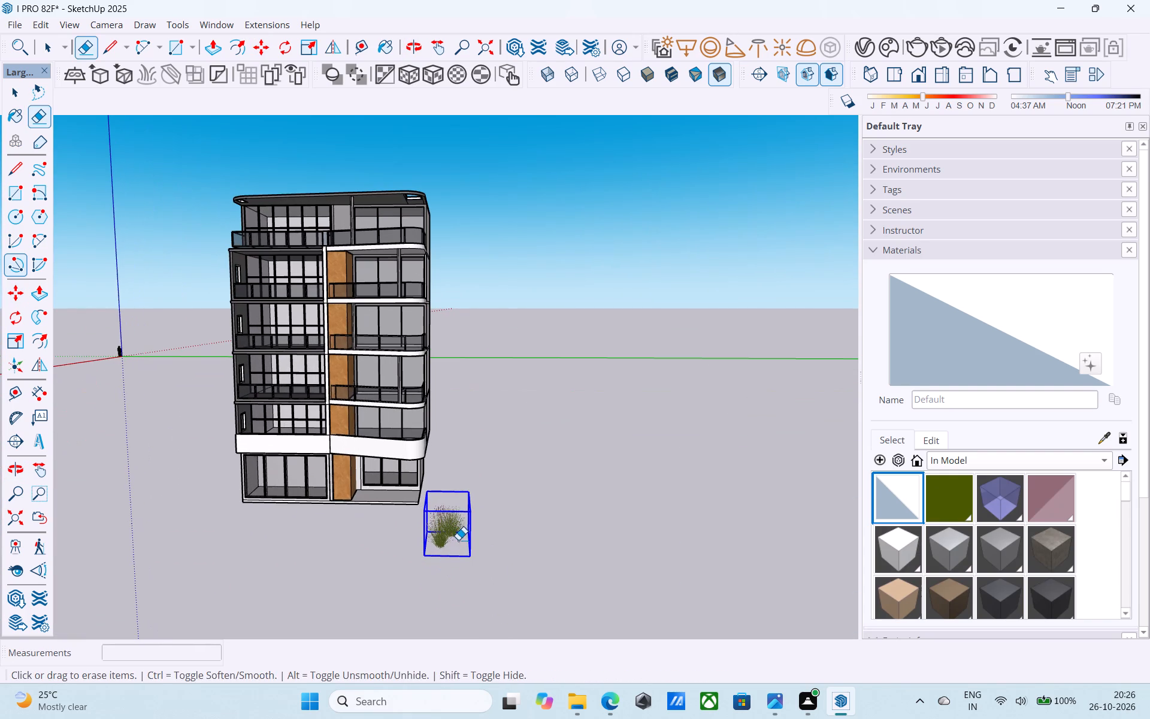
pyautogui.press('space')
pyautogui.click(457, 535)
pyautogui.moveTo(457, 535); pyautogui.dragTo(455, 522, button='right')
pyautogui.click(504, 241)
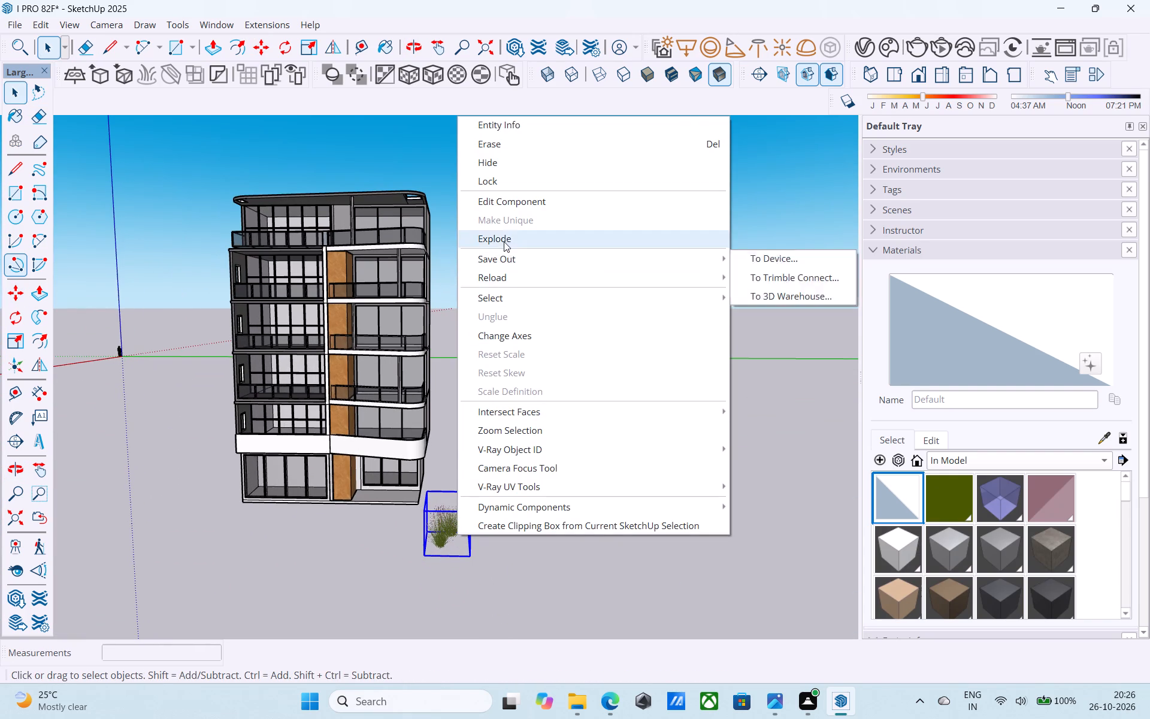
pyautogui.click(534, 435)
# Copy the nearer grass clump from the ground onto the second curved balcony from the bottom, beside the front railing near the wood wall.
pyautogui.scroll(-4, 523, 440)
pyautogui.moveTo(507, 474); pyautogui.dragTo(485, 512, button='middle')
pyautogui.scroll(9, 483, 515)
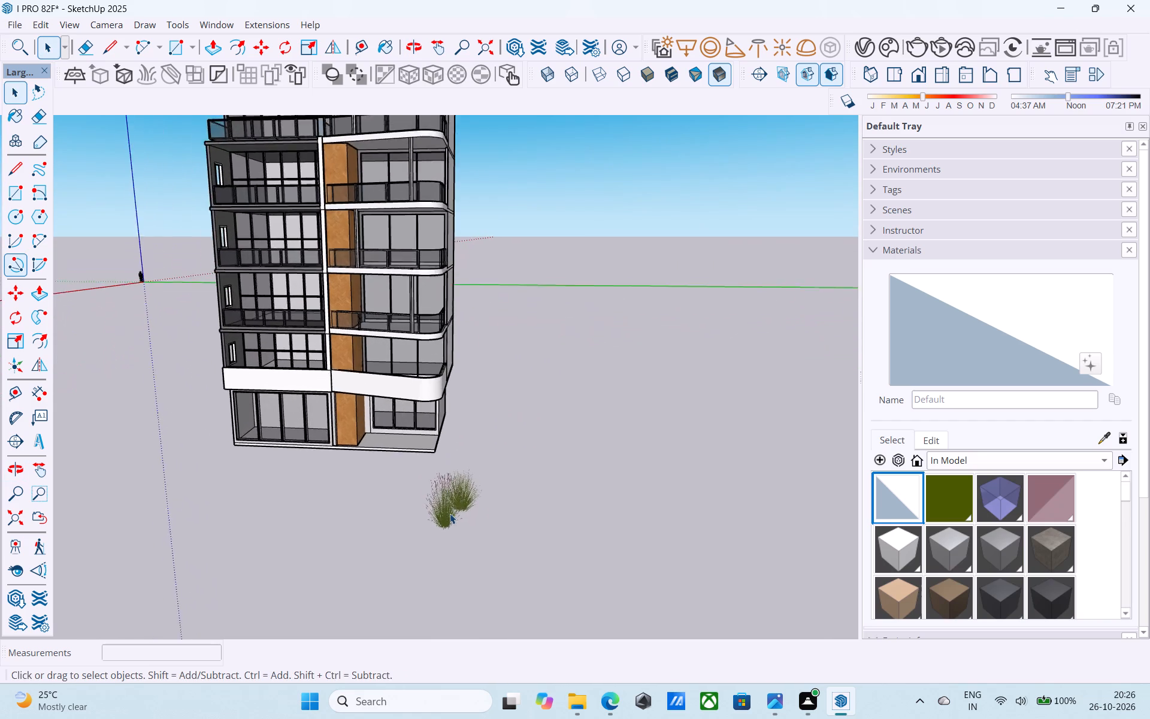
pyautogui.scroll(4, 450, 513)
pyautogui.click(441, 512)
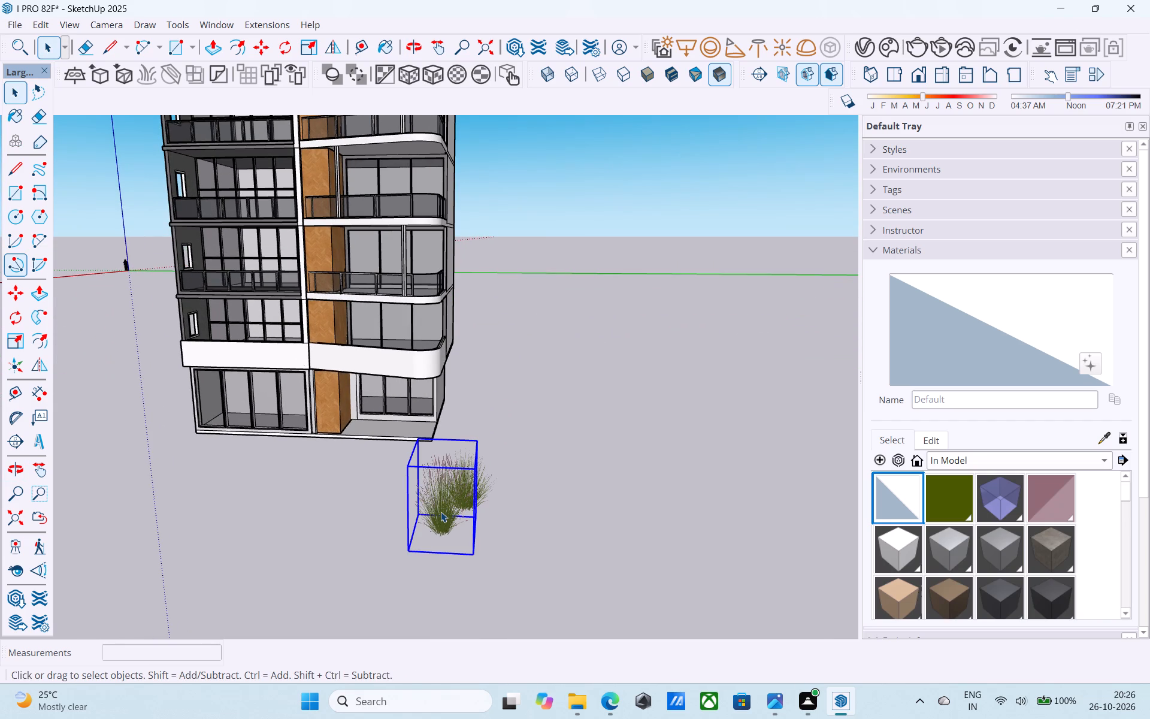
pyautogui.press('m')
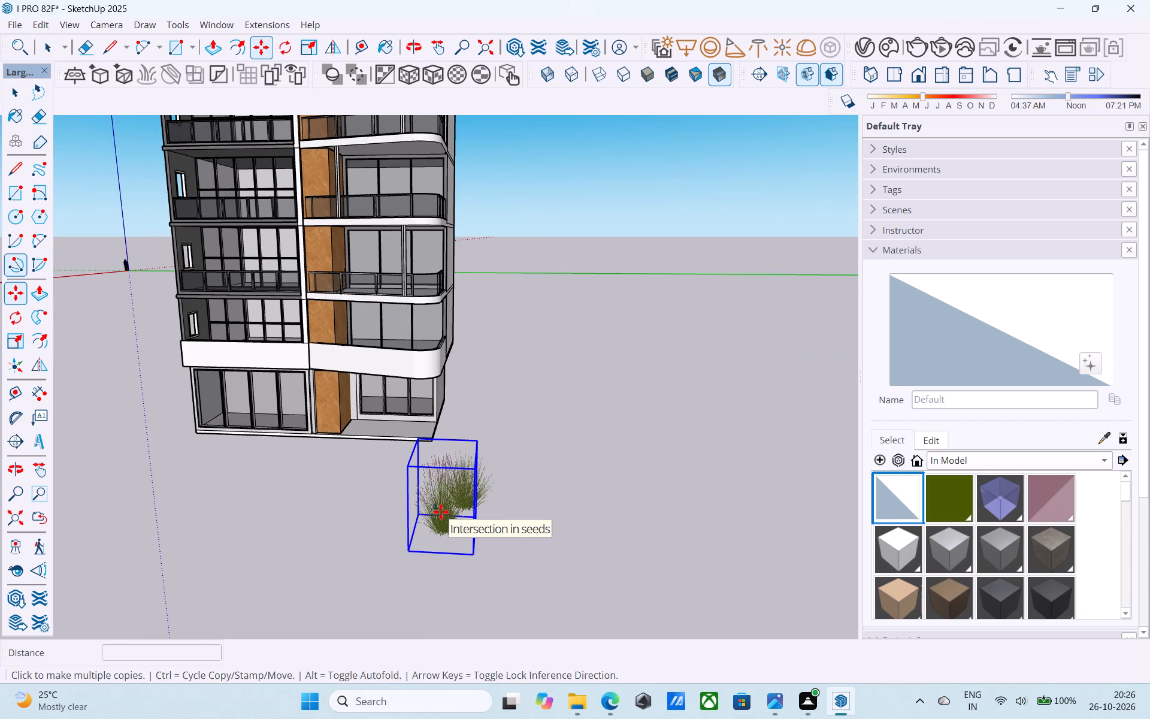
pyautogui.click(408, 546)
pyautogui.scroll(-8, 394, 474)
pyautogui.keyDown('shift'); pyautogui.moveTo(391, 462); pyautogui.dragTo(411, 587, button='middle'); pyautogui.keyUp('shift')
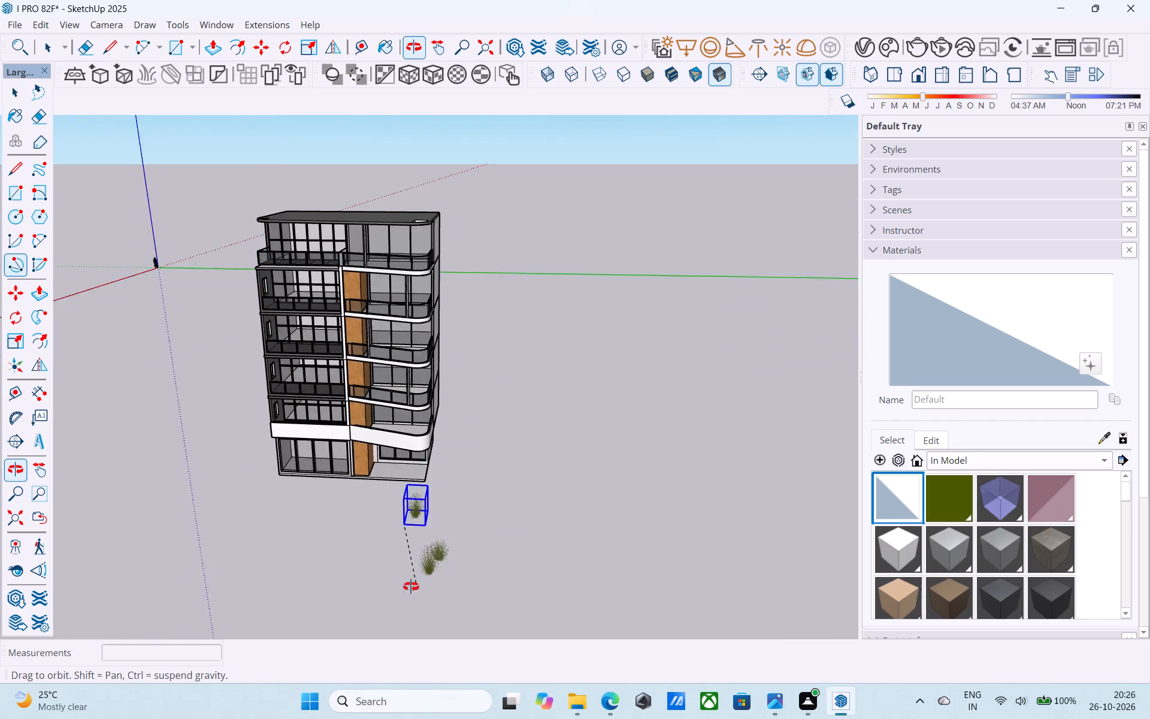
pyautogui.keyDown('shift'); pyautogui.moveTo(411, 587); pyautogui.dragTo(243, 710, button='middle'); pyautogui.keyUp('shift')
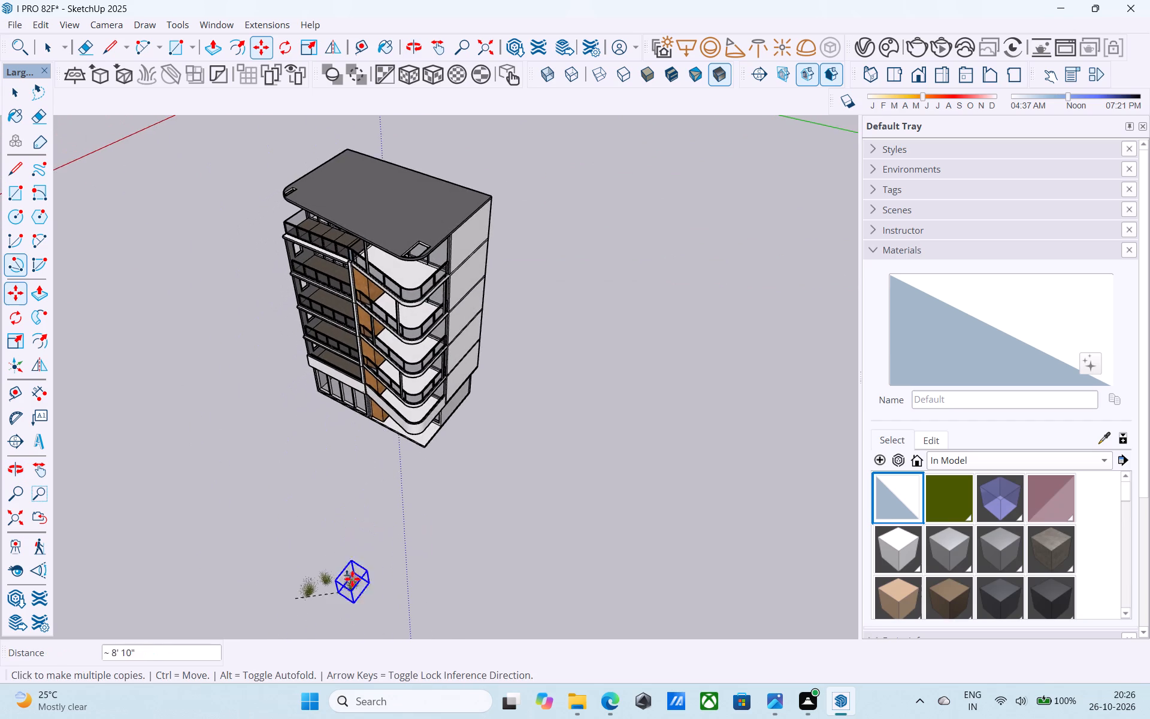
pyautogui.scroll(19, 356, 573)
pyautogui.moveTo(449, 367); pyautogui.dragTo(464, 396, button='middle')
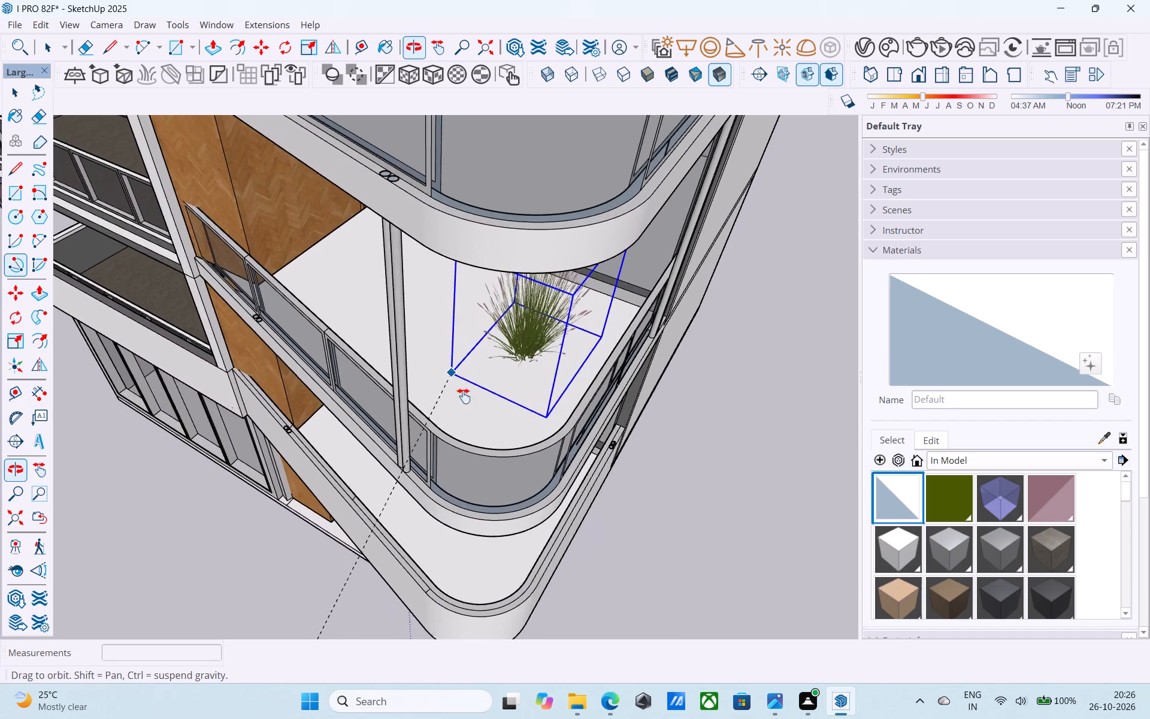
pyautogui.moveTo(464, 396); pyautogui.dragTo(170, 370, button='middle')
pyautogui.scroll(9, 383, 389)
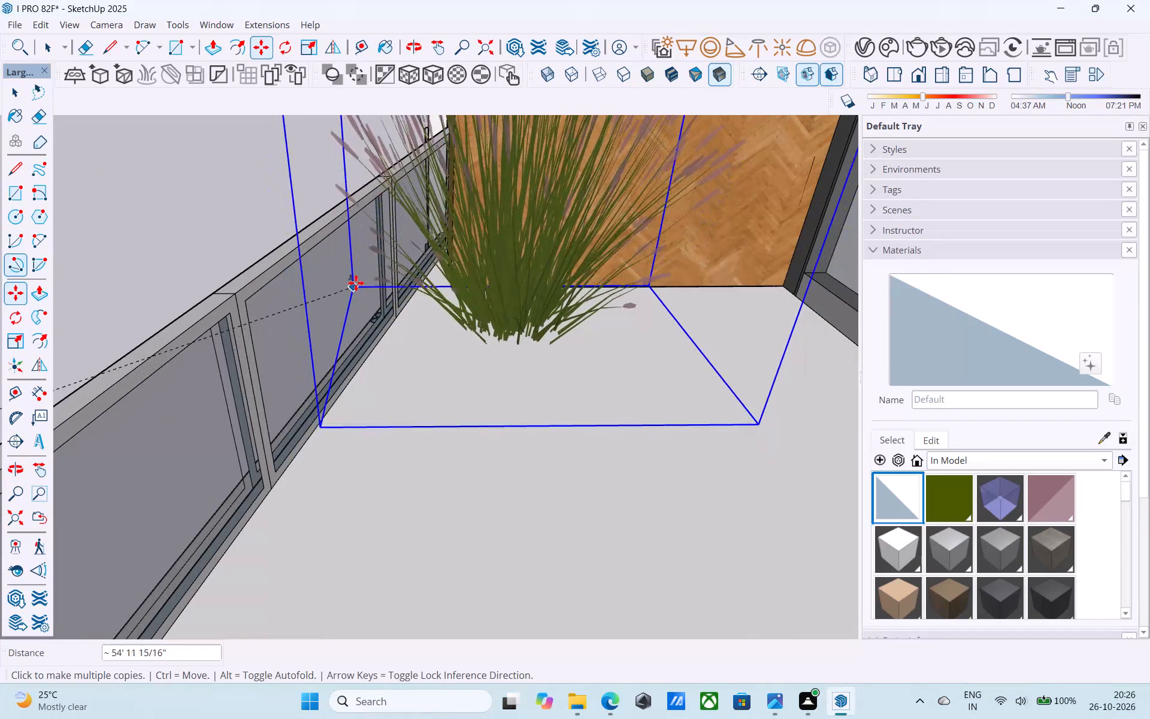
pyautogui.scroll(-13, 362, 285)
pyautogui.scroll(4, 377, 285)
pyautogui.click(377, 285)
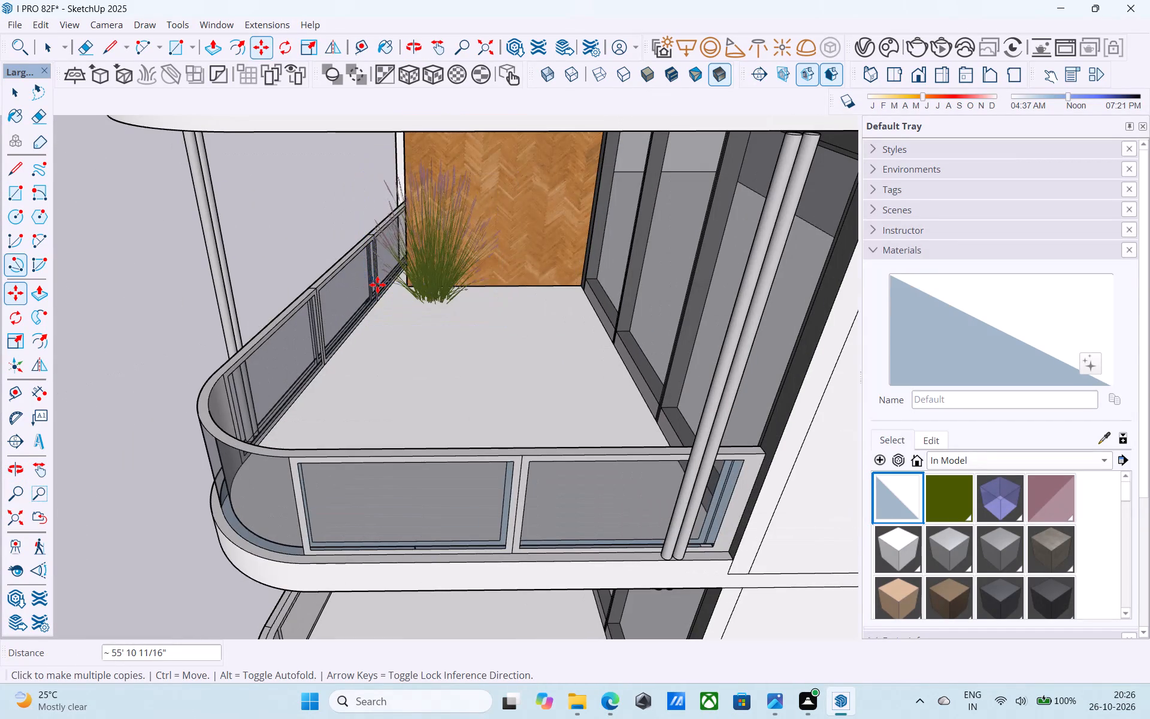
# Narrow the balcony grass clump, scaling it to about 0.58 along the green axis and roughly half along the red axis.
pyautogui.press('space')
pyautogui.press('s')
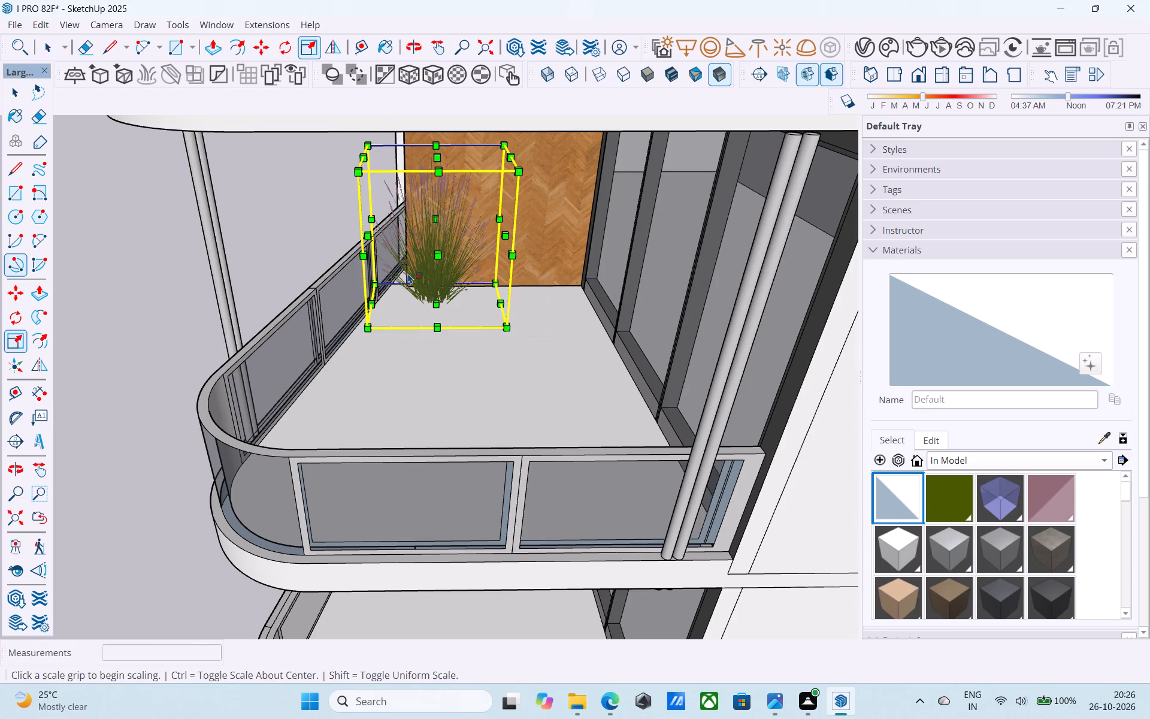
pyautogui.click(439, 260)
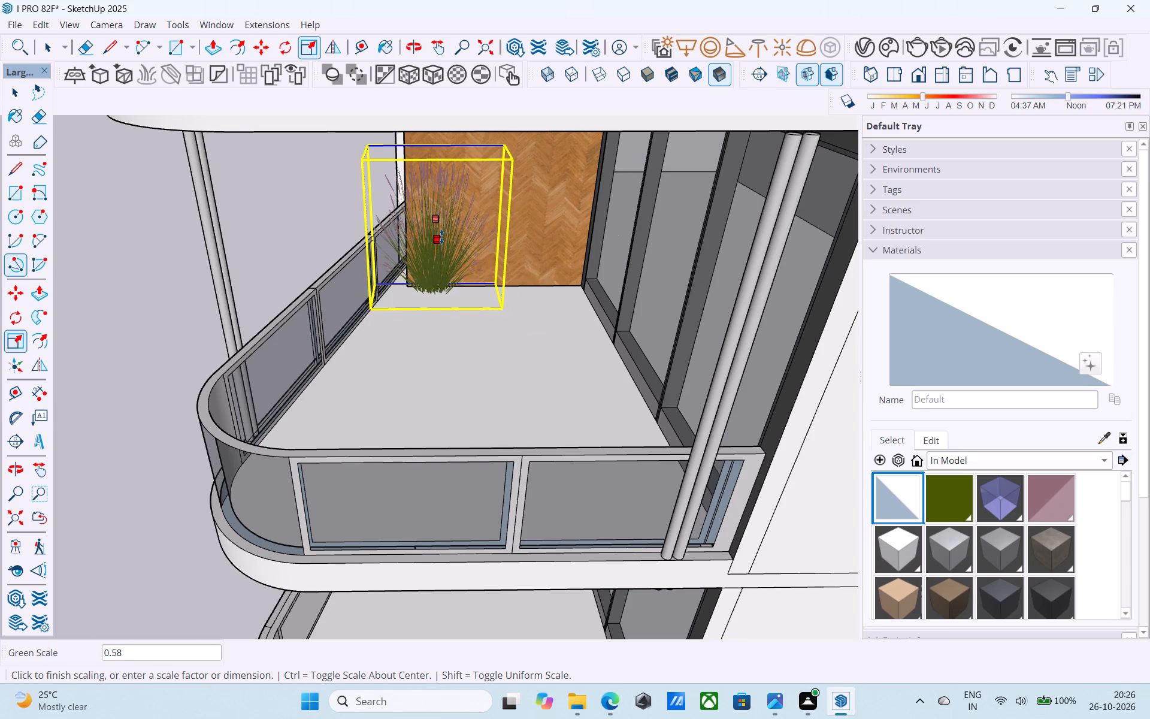
pyautogui.click(441, 235)
pyautogui.moveTo(441, 235); pyautogui.dragTo(758, 247, button='middle')
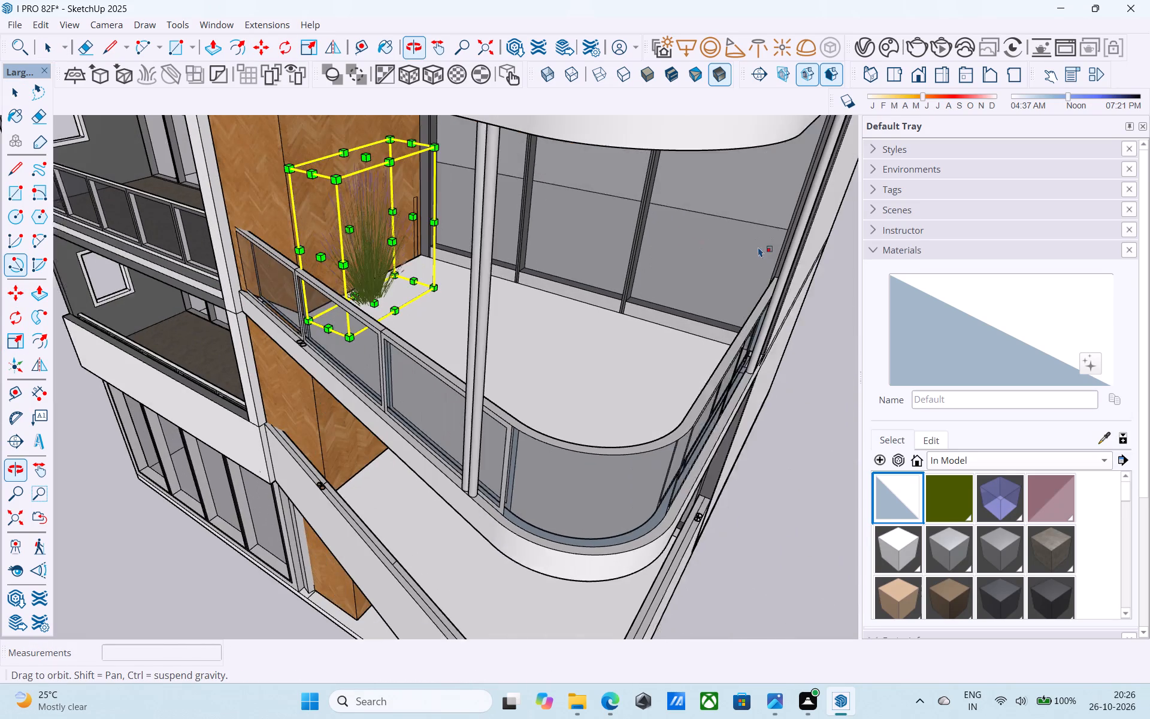
pyautogui.click(324, 256)
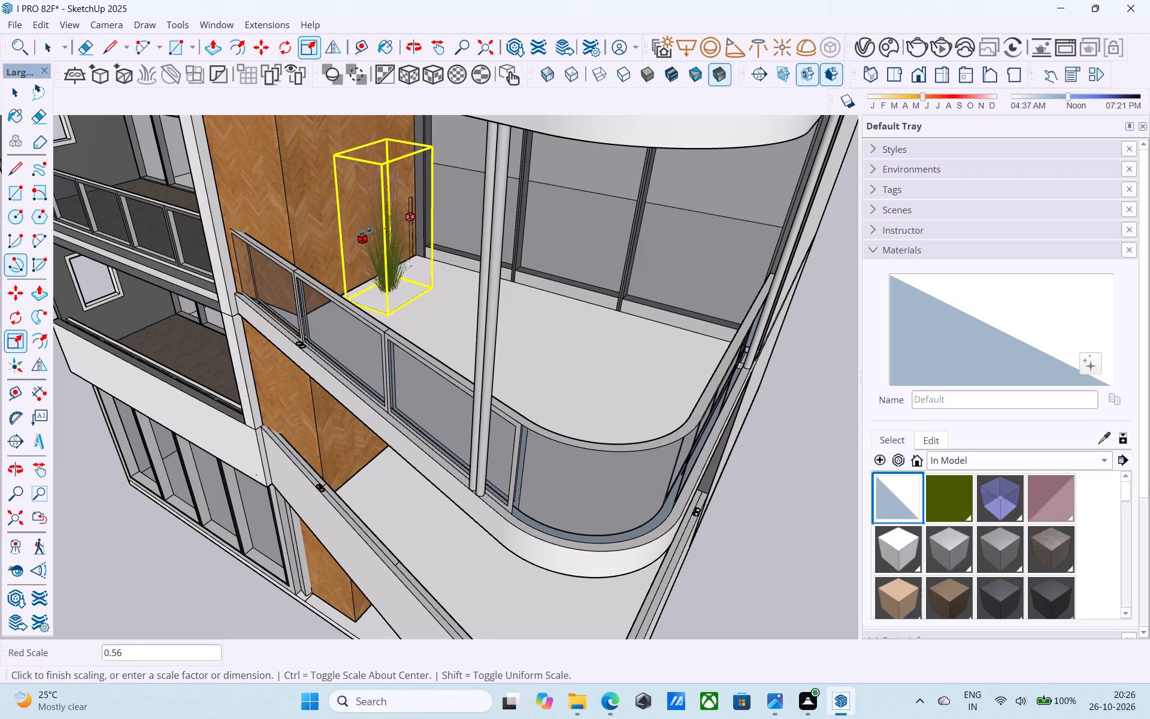
pyautogui.click(377, 225)
pyautogui.moveTo(434, 229); pyautogui.dragTo(305, 229, button='middle')
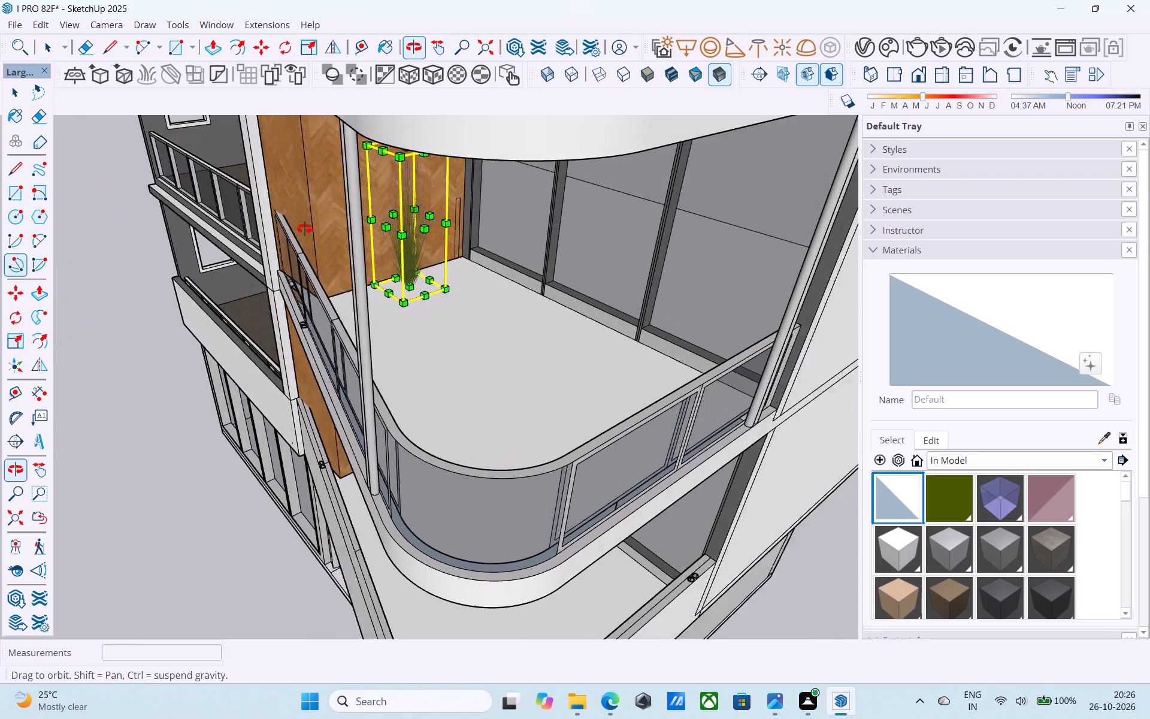
pyautogui.moveTo(305, 229); pyautogui.dragTo(503, 221, button='middle')
pyautogui.press('space')
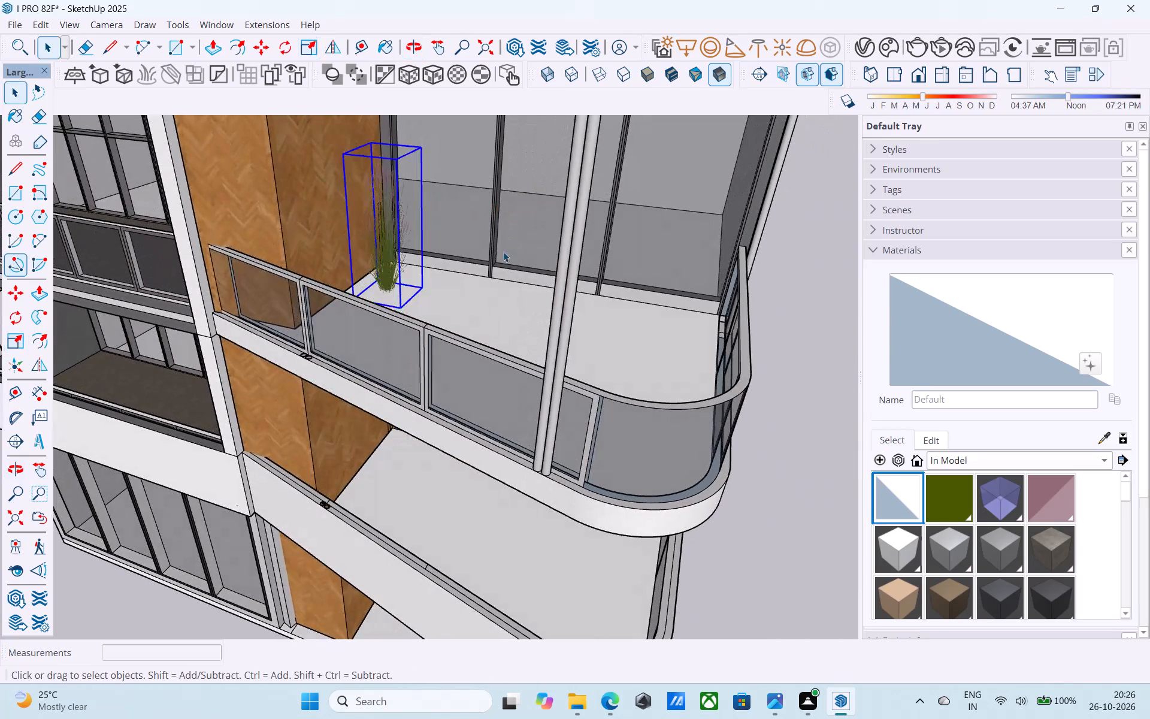
# Stamp four closely spaced copies of the narrowed grass clump along the same balcony's front railing, starting near the wood wall.
pyautogui.press('m')
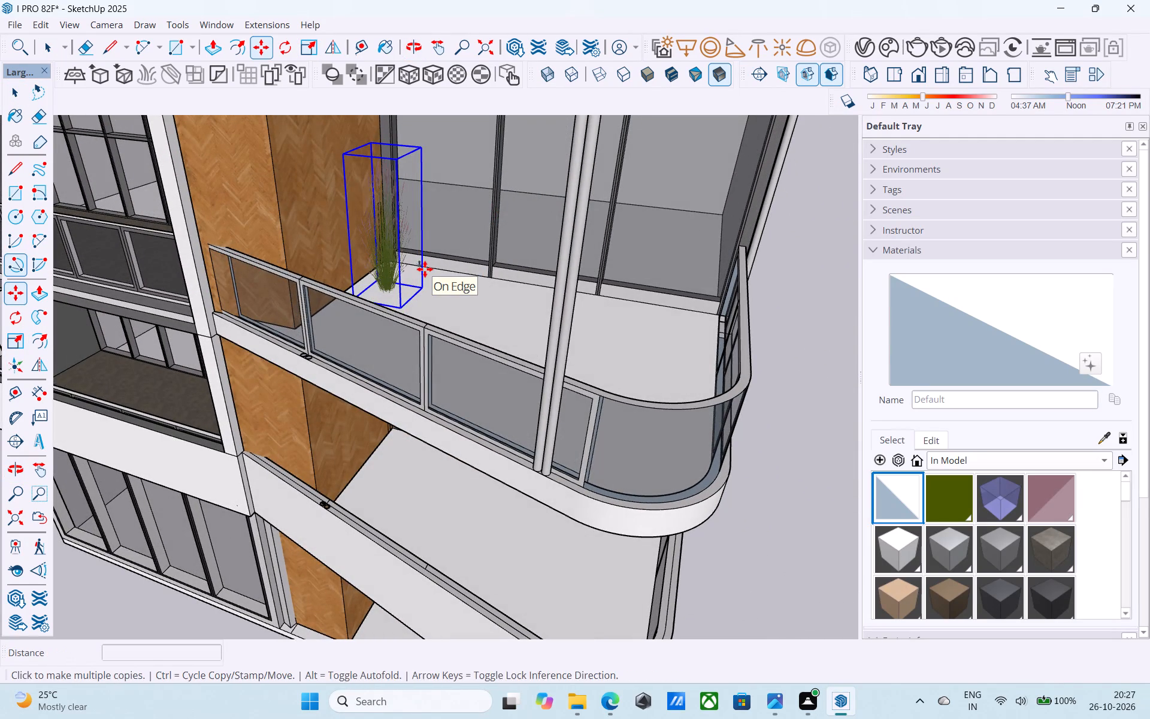
pyautogui.click(402, 304)
pyautogui.scroll(-3, 554, 268)
pyautogui.moveTo(554, 268); pyautogui.dragTo(161, 299, button='middle')
pyautogui.moveTo(424, 336); pyautogui.dragTo(411, 292, button='middle')
pyautogui.scroll(4, 450, 351)
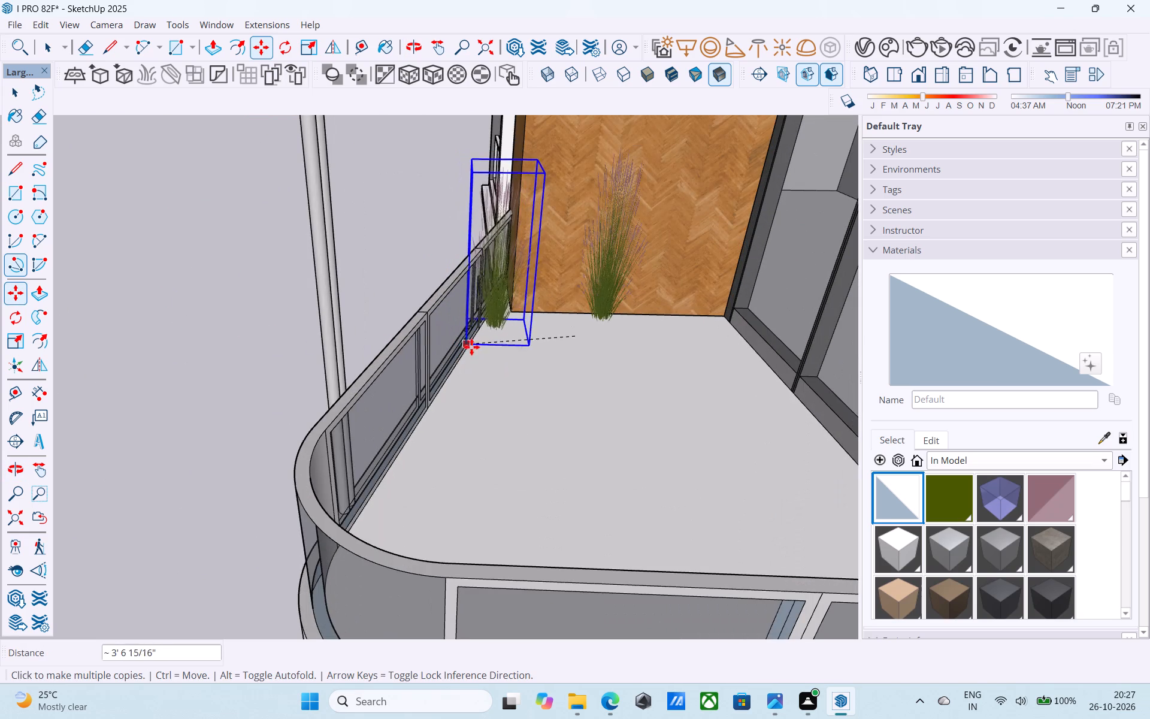
pyautogui.click(475, 346)
pyautogui.click(464, 358)
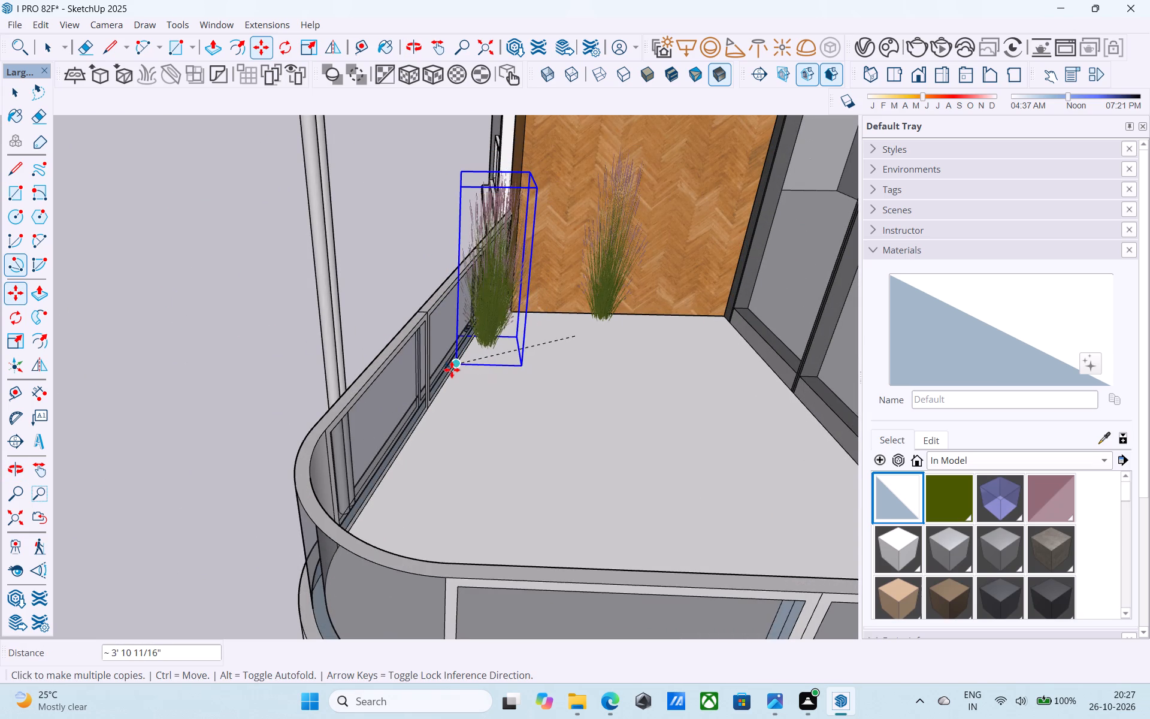
pyautogui.click(446, 371)
pyautogui.click(439, 388)
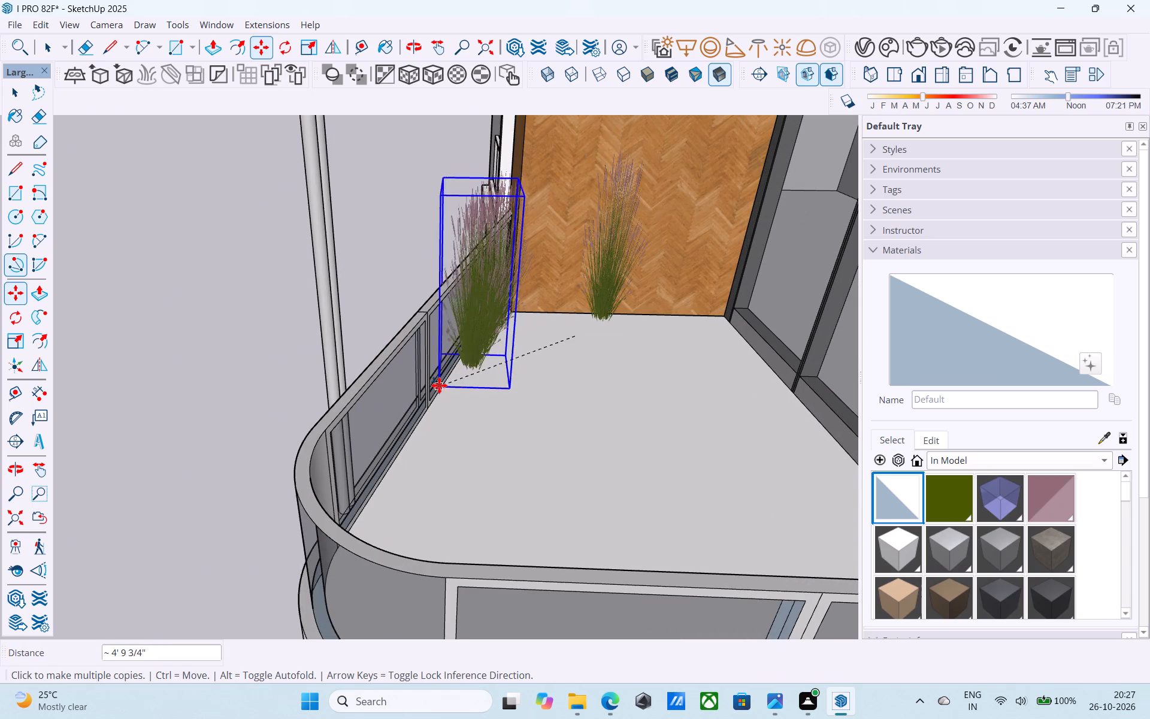
# Stamp a closely spaced row of grass clump copies along the third curved balcony's side railing, from the glazing towards the curved corner.
pyautogui.scroll(-6, 449, 376)
pyautogui.moveTo(449, 376); pyautogui.dragTo(587, 386, button='middle')
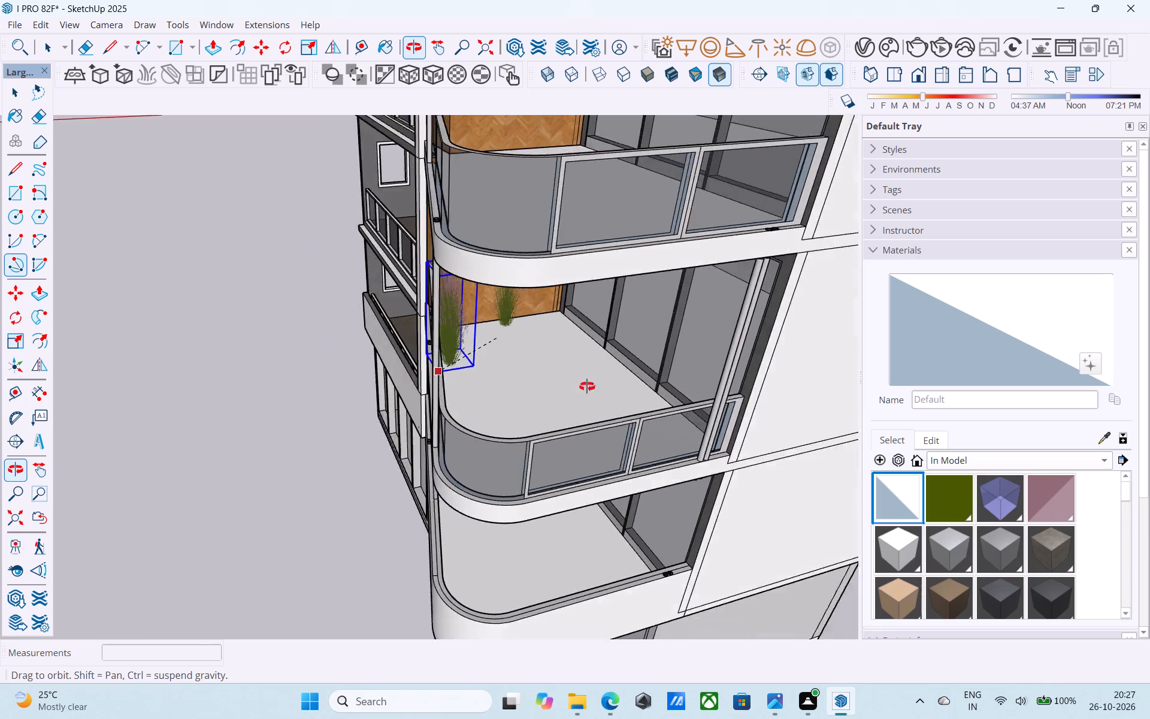
pyautogui.moveTo(587, 386); pyautogui.dragTo(907, 491, button='middle')
pyautogui.scroll(1, 637, 325)
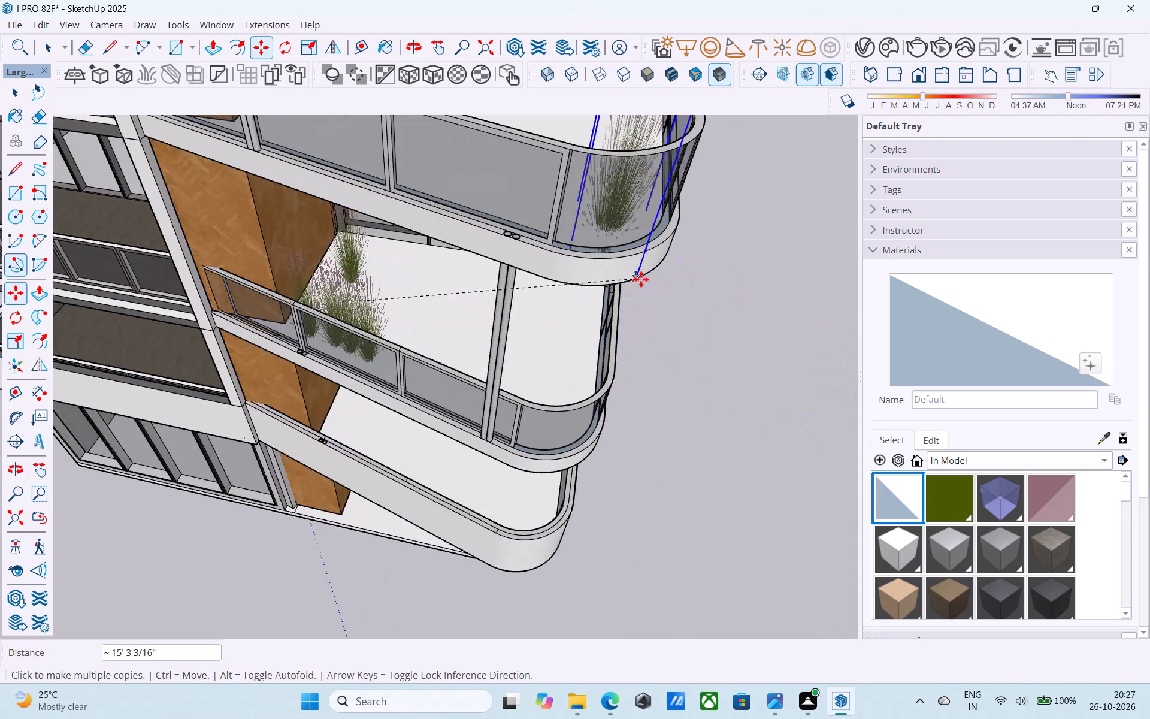
pyautogui.scroll(-4, 641, 279)
pyautogui.keyDown('shift'); pyautogui.moveTo(641, 279); pyautogui.dragTo(689, 402, button='middle'); pyautogui.keyUp('shift')
pyautogui.moveTo(595, 276); pyautogui.dragTo(662, 300, button='middle')
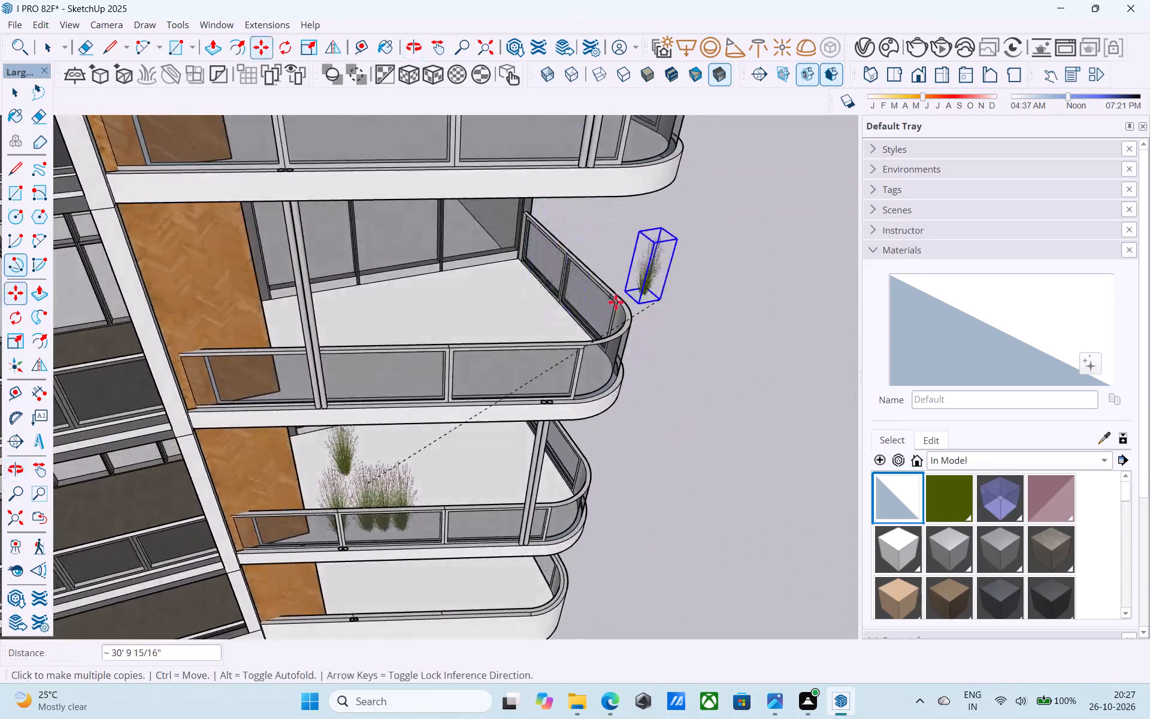
pyautogui.scroll(8, 481, 264)
pyautogui.click(577, 291)
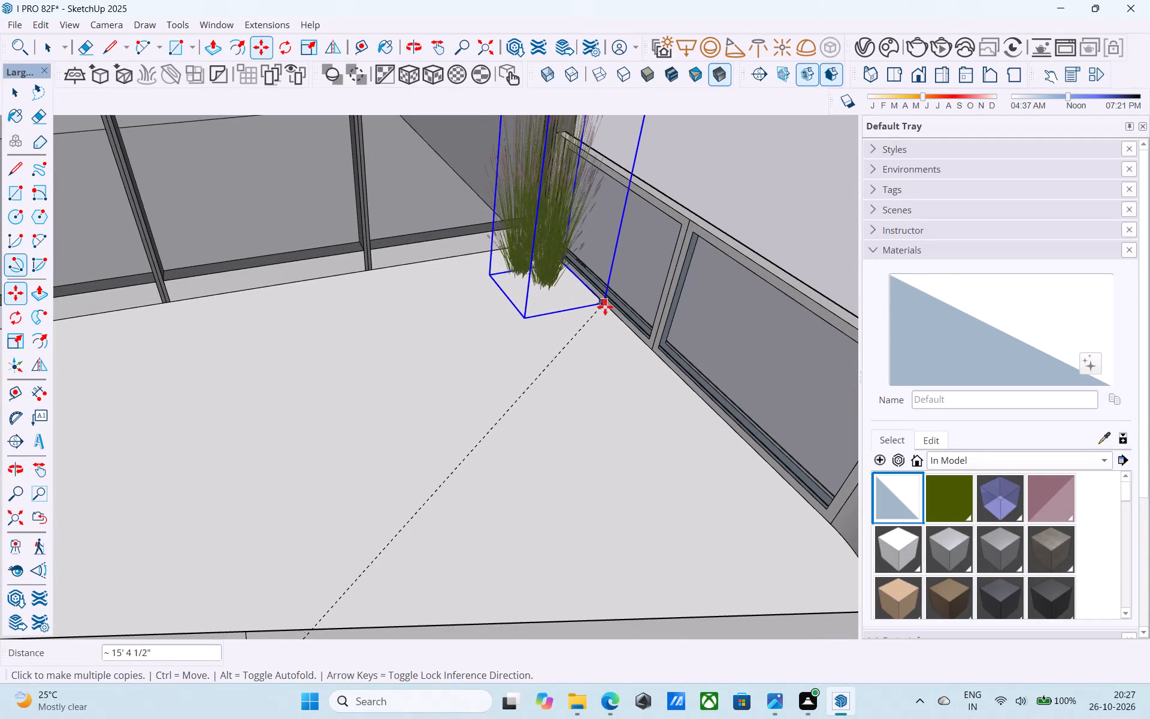
pyautogui.click(608, 309)
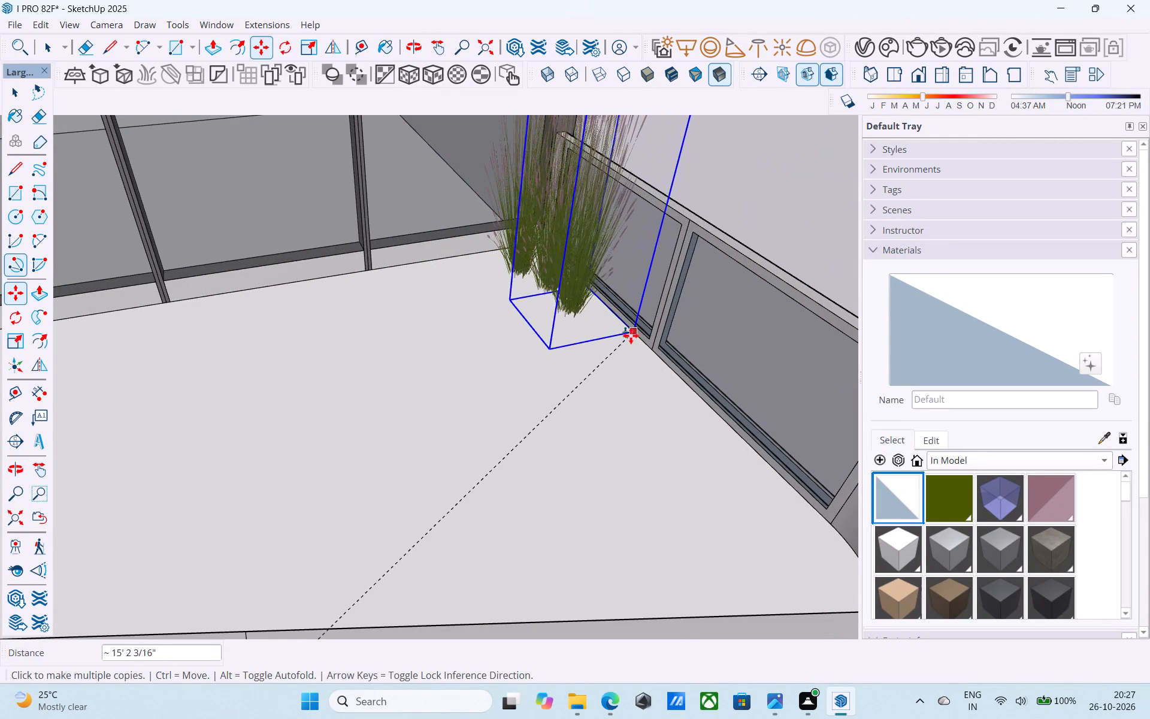
pyautogui.click(633, 337)
pyautogui.click(667, 371)
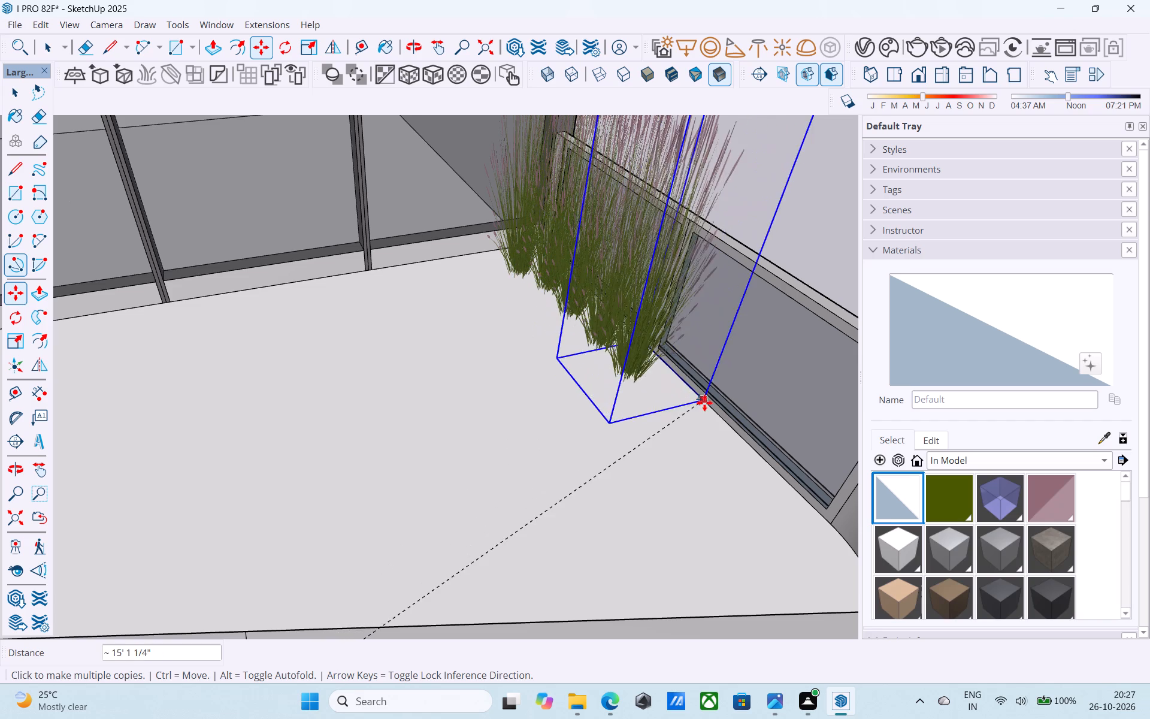
pyautogui.moveTo(705, 403); pyautogui.dragTo(710, 408)
pyautogui.click(753, 448)
# Start a grass row on the fourth curved balcony from the bottom with two copies beside the front railing near the wood wall.
pyautogui.scroll(-12, 683, 374)
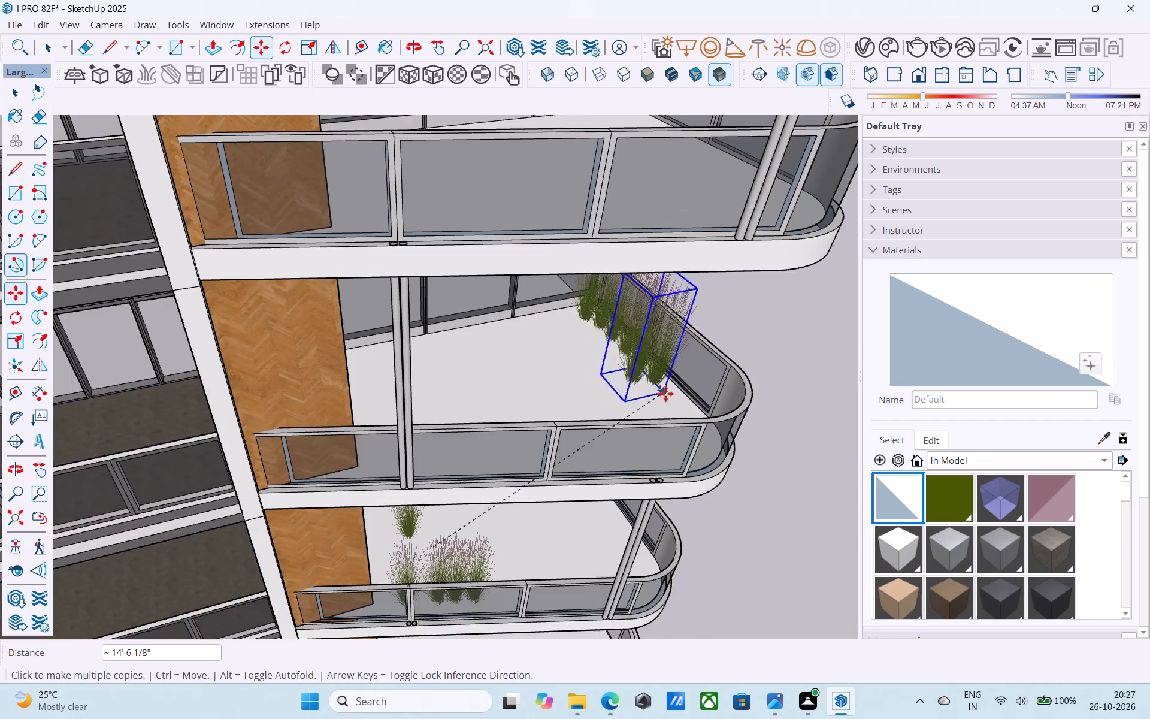
pyautogui.moveTo(665, 394); pyautogui.dragTo(509, 344, button='middle')
pyautogui.scroll(-10, 517, 343)
pyautogui.moveTo(546, 357); pyautogui.dragTo(519, 339, button='middle')
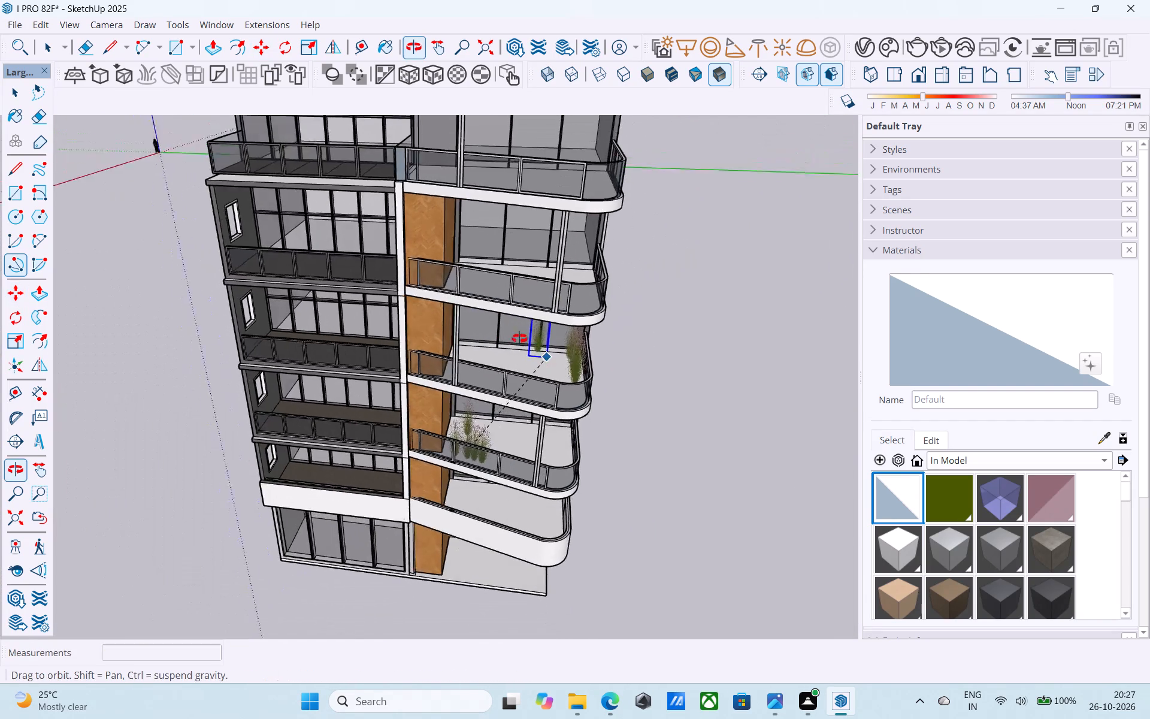
pyautogui.moveTo(519, 339); pyautogui.dragTo(323, 333, button='middle')
pyautogui.moveTo(495, 287); pyautogui.dragTo(329, 345, button='middle')
pyautogui.moveTo(473, 337); pyautogui.dragTo(405, 334, button='middle')
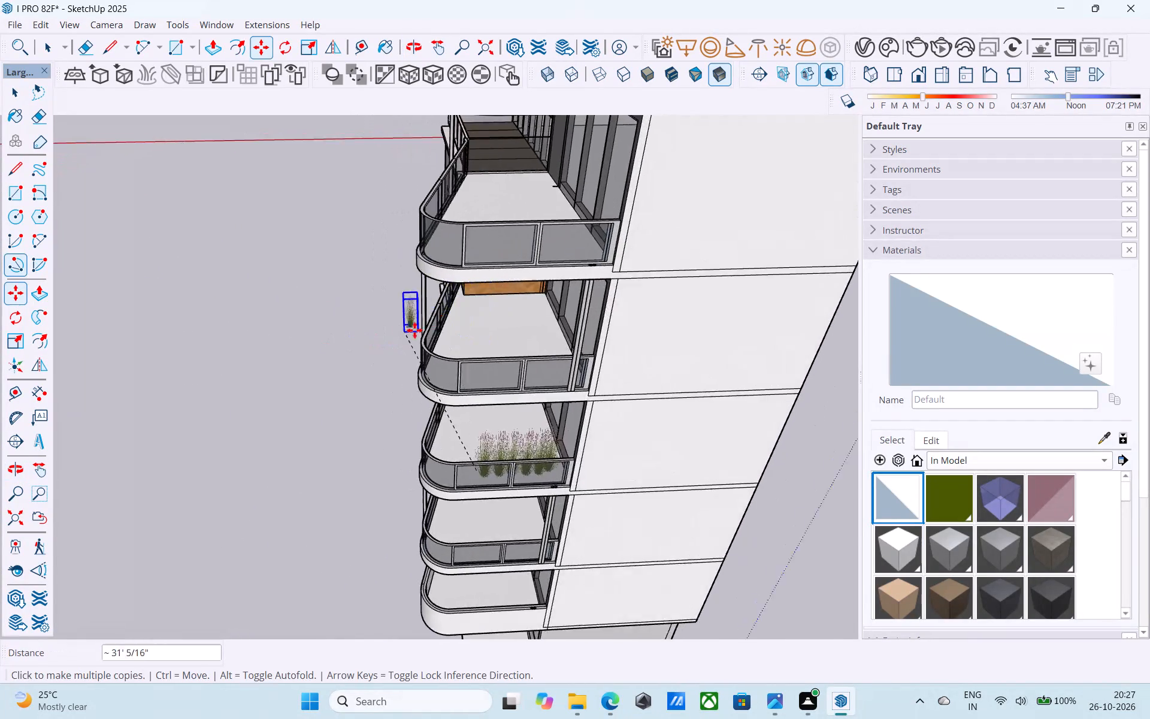
pyautogui.scroll(12, 434, 325)
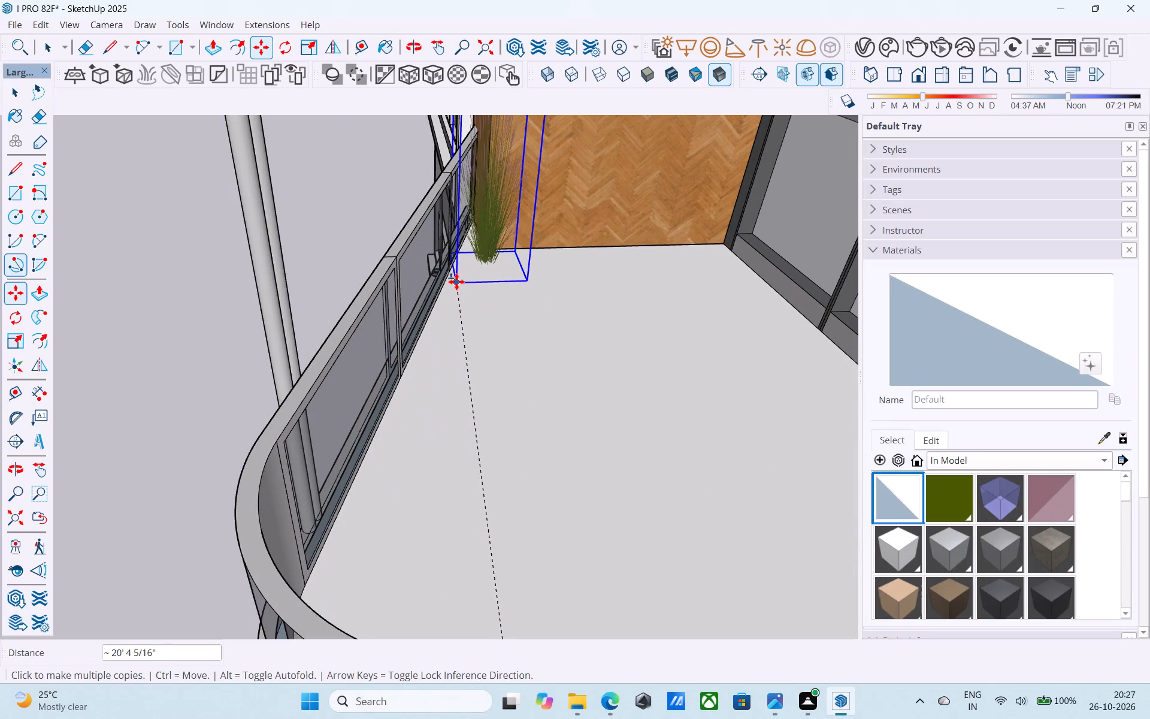
pyautogui.click(456, 277)
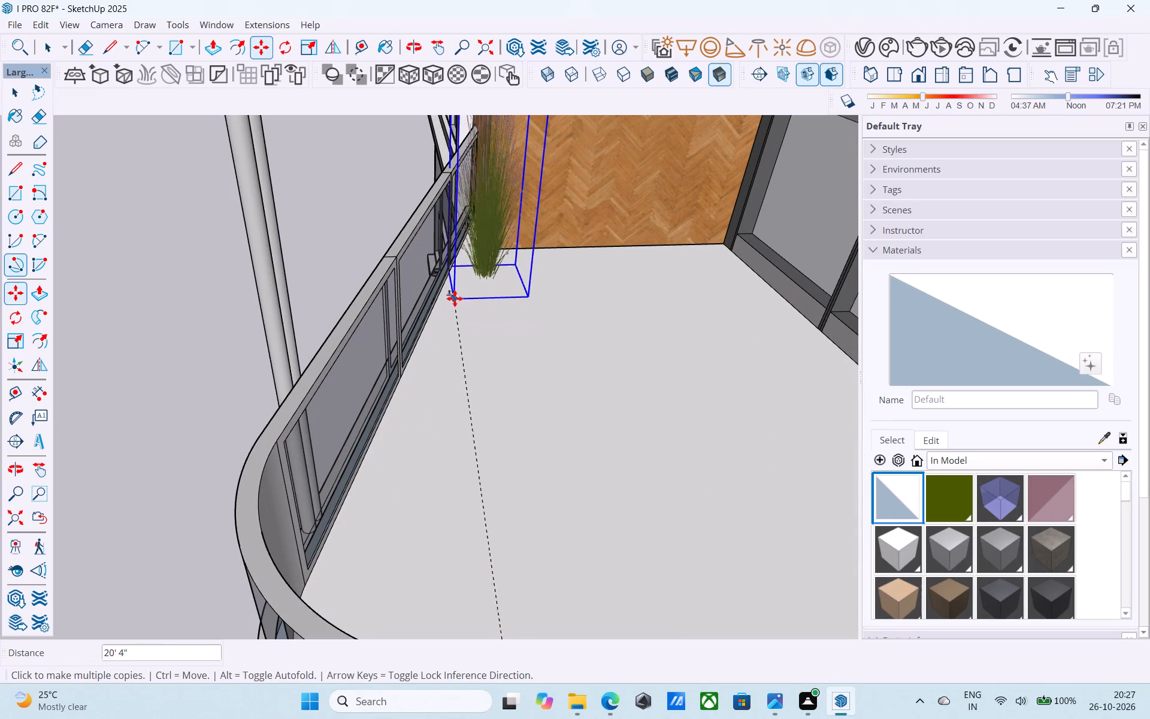
pyautogui.click(456, 299)
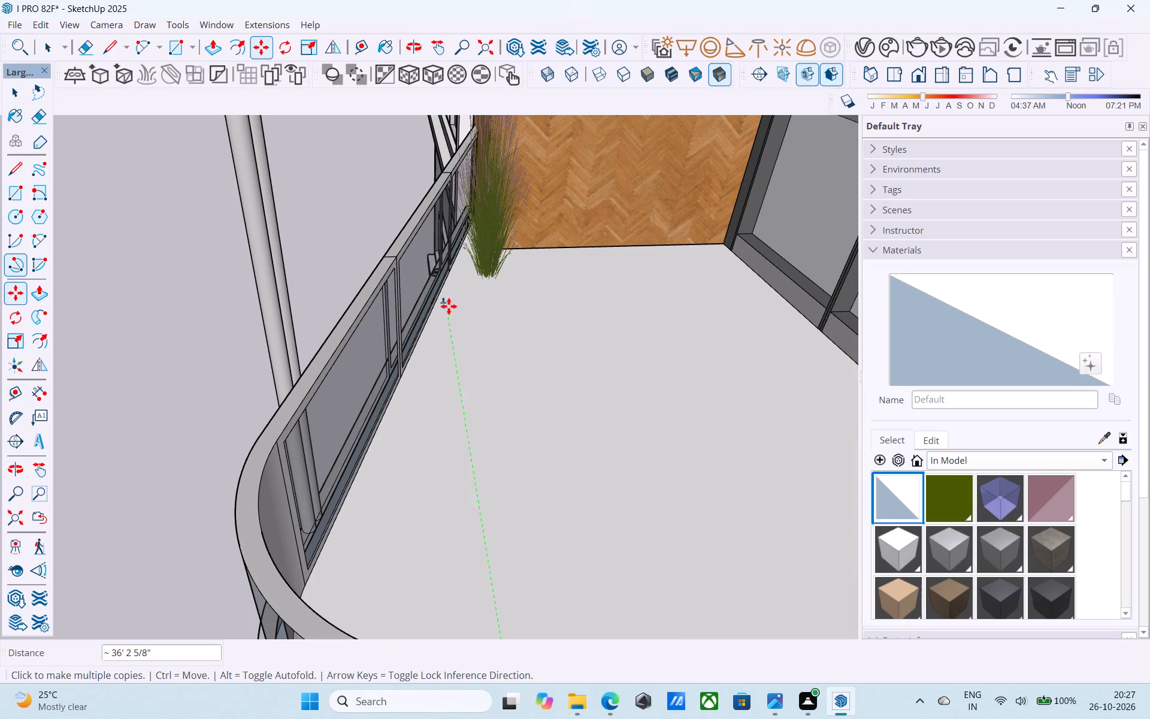
# Continue the fourth balcony's grass row with further closely spaced copies along the front railing, heading away from the wood wall.
pyautogui.moveTo(454, 318); pyautogui.dragTo(322, 335, button='middle')
pyautogui.scroll(1, 322, 335)
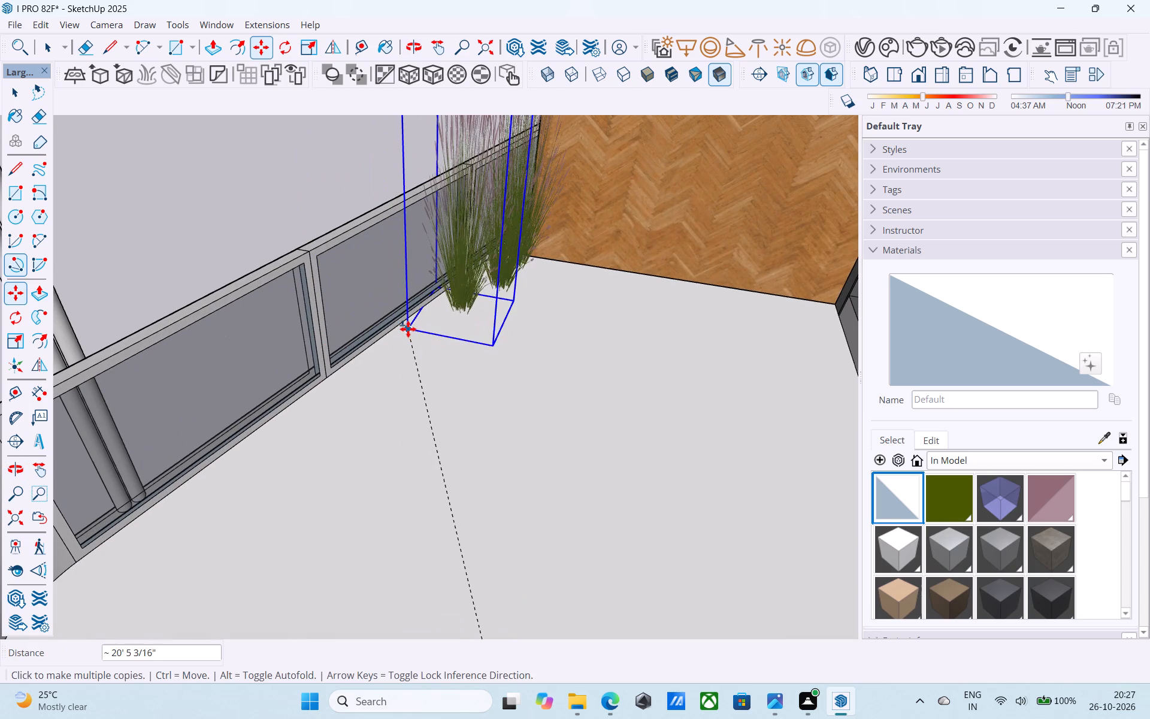
pyautogui.moveTo(413, 335); pyautogui.dragTo(588, 304, button='middle')
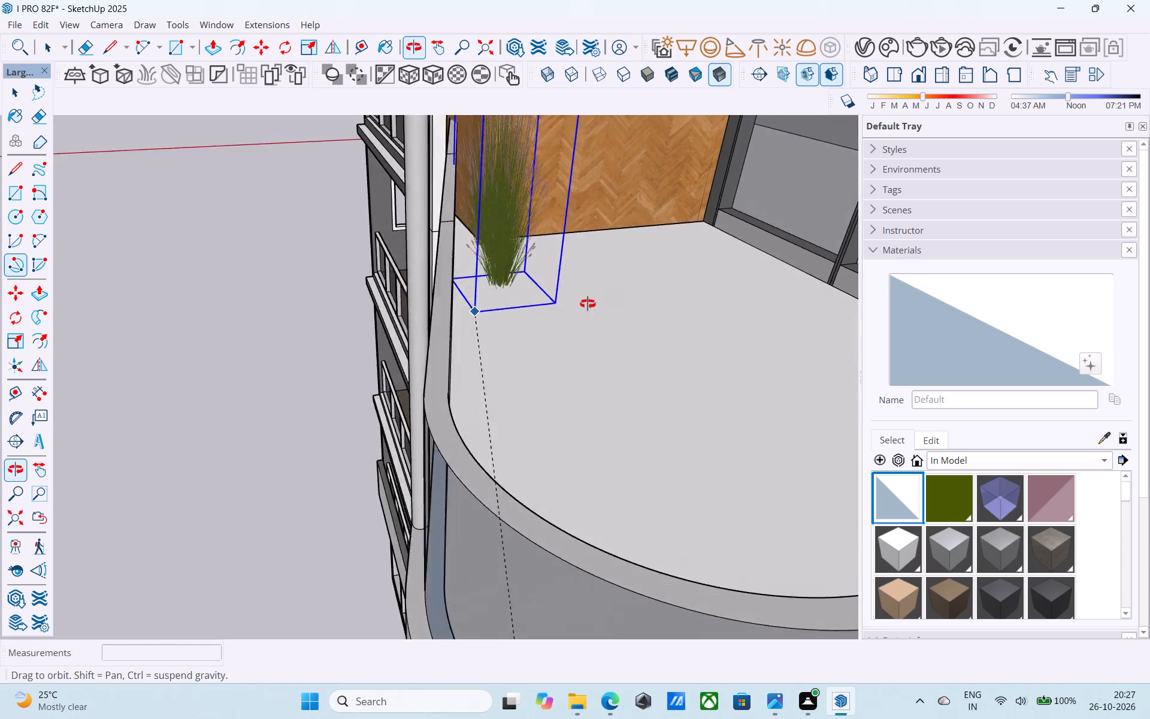
pyautogui.moveTo(588, 304); pyautogui.dragTo(558, 310, button='middle')
pyautogui.click(459, 309)
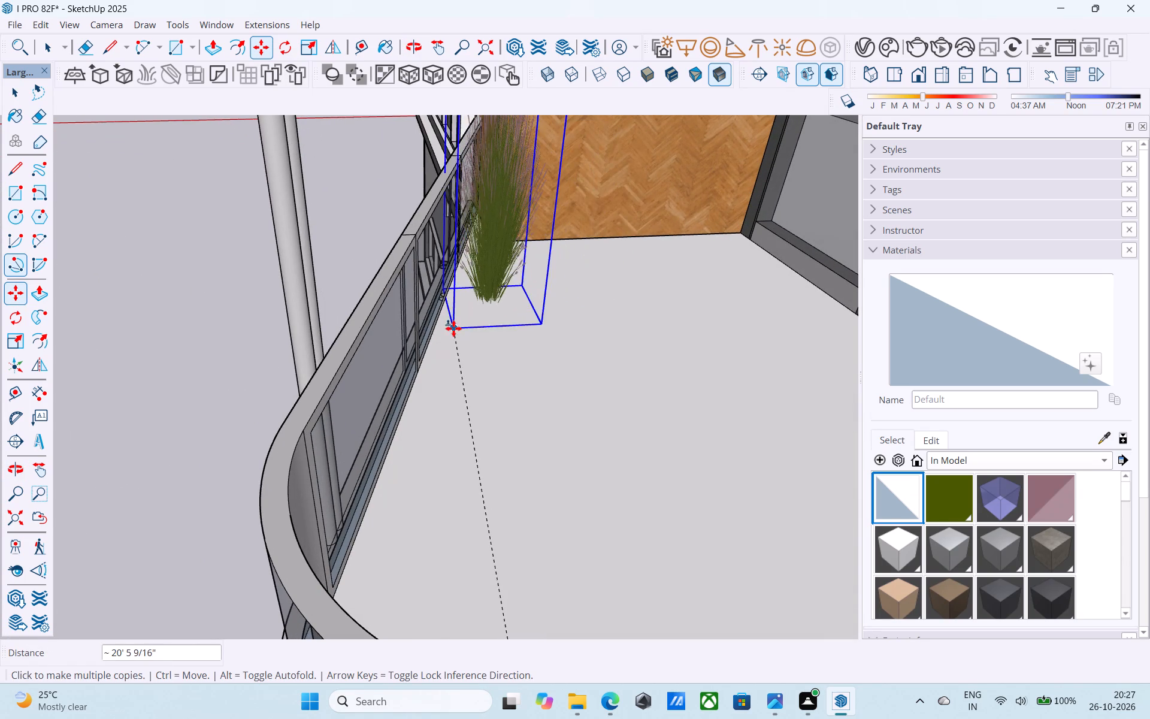
pyautogui.click(446, 330)
pyautogui.click(455, 331)
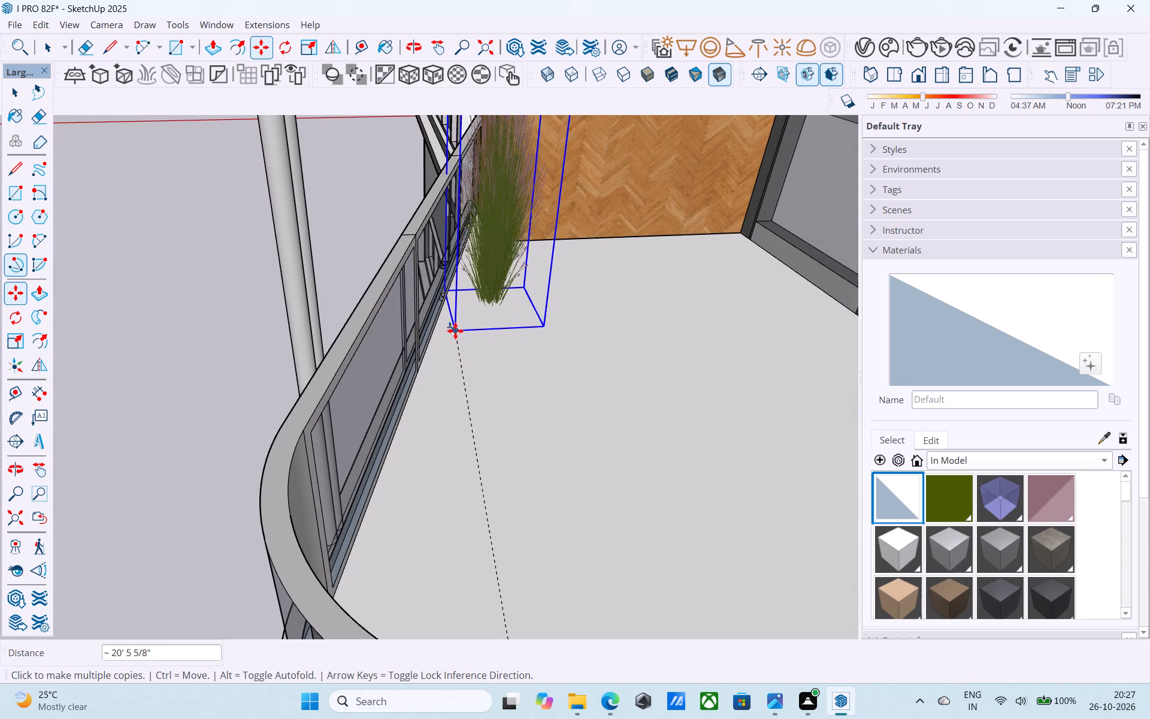
pyautogui.moveTo(473, 328); pyautogui.dragTo(673, 225, button='middle')
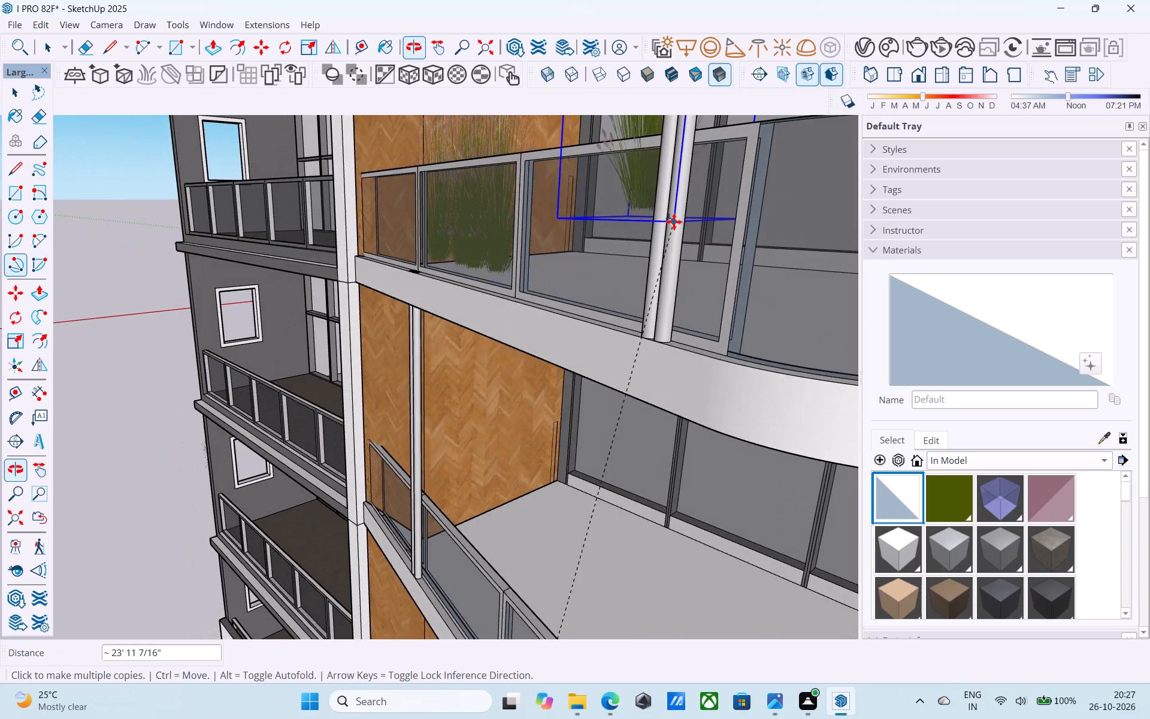
pyautogui.scroll(-16, 674, 222)
pyautogui.scroll(-5, 674, 222)
pyautogui.moveTo(674, 222); pyautogui.dragTo(775, 222, button='middle')
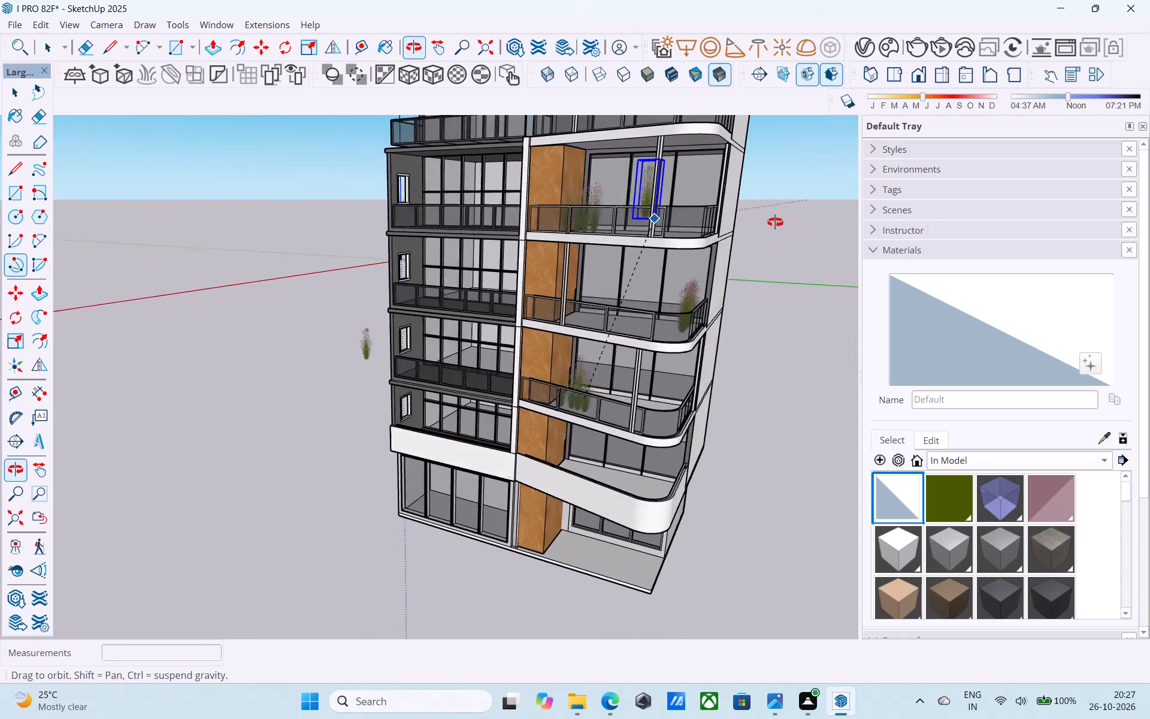
pyautogui.moveTo(775, 222); pyautogui.dragTo(313, 307, button='middle')
pyautogui.scroll(1, 515, 321)
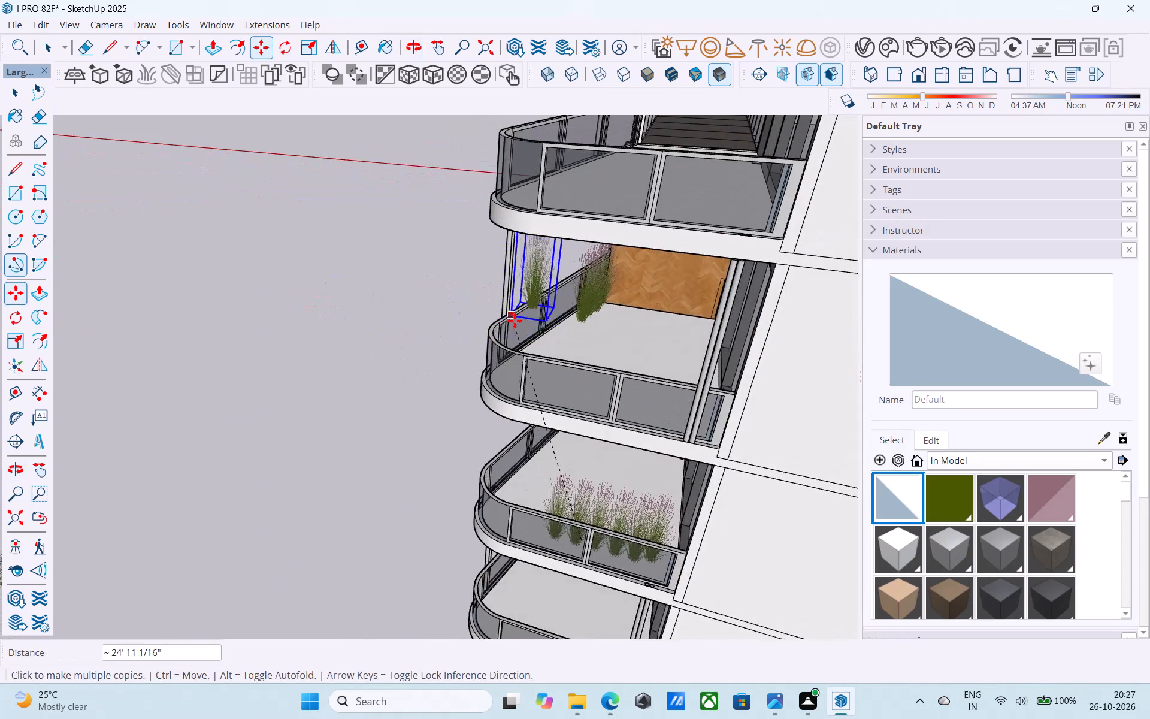
pyautogui.scroll(9, 515, 321)
pyautogui.click(568, 330)
# Stamp four closely spaced grass clump copies along the top curved balcony's side railing, starting near the glazing.
pyautogui.scroll(-7, 569, 324)
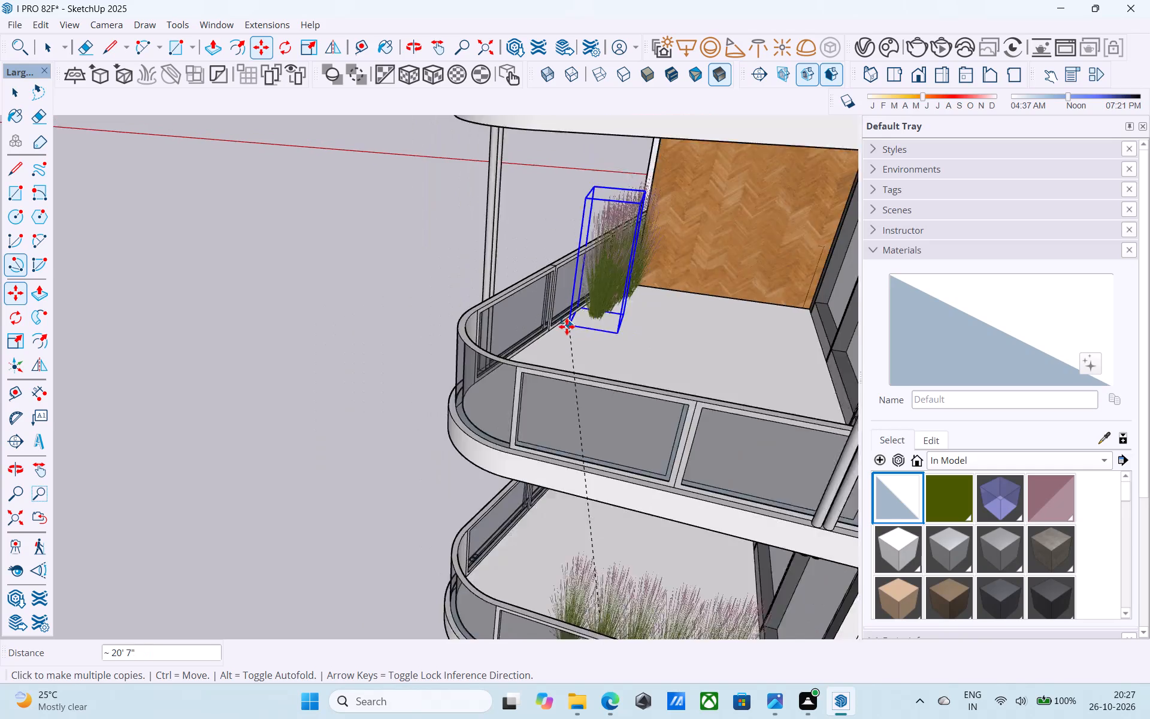
pyautogui.scroll(-9, 565, 324)
pyautogui.moveTo(559, 329); pyautogui.dragTo(892, 546, button='middle')
pyautogui.moveTo(482, 303); pyautogui.dragTo(710, 305, button='middle')
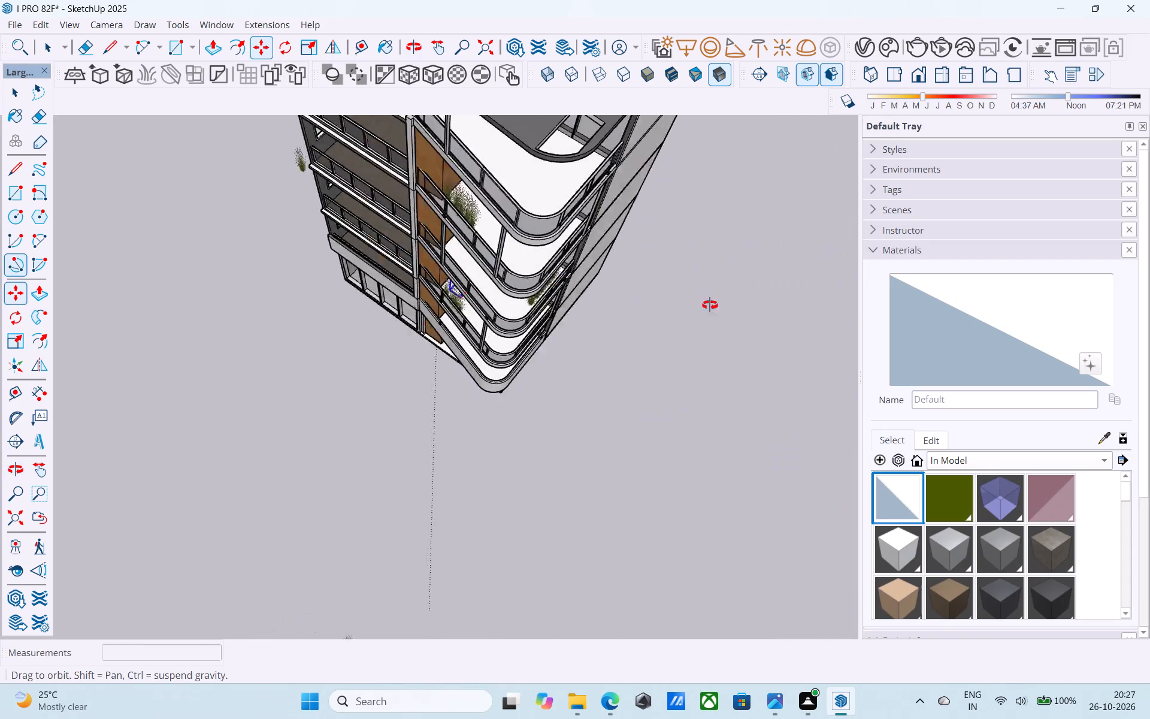
pyautogui.moveTo(710, 305); pyautogui.dragTo(832, 286, button='middle')
pyautogui.keyDown('shift'); pyautogui.moveTo(462, 208); pyautogui.dragTo(494, 333, button='middle'); pyautogui.keyUp('shift')
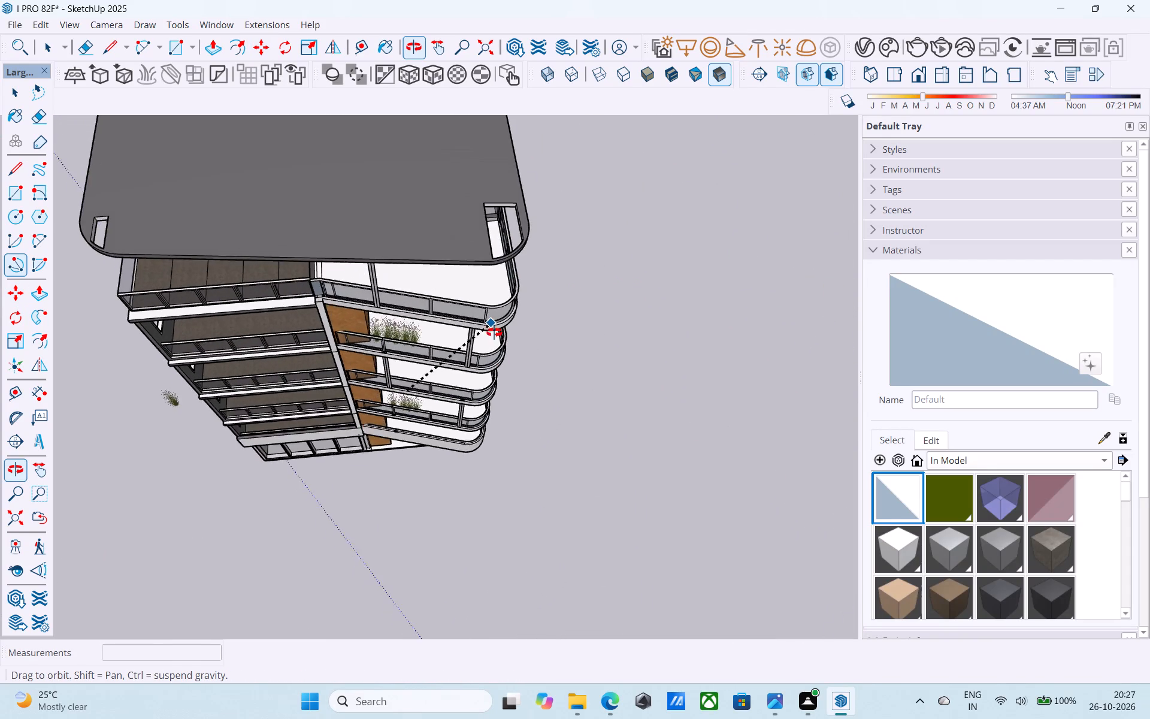
pyautogui.keyDown('shift'); pyautogui.moveTo(494, 333); pyautogui.dragTo(487, 215, button='middle'); pyautogui.keyUp('shift')
pyautogui.scroll(11, 489, 228)
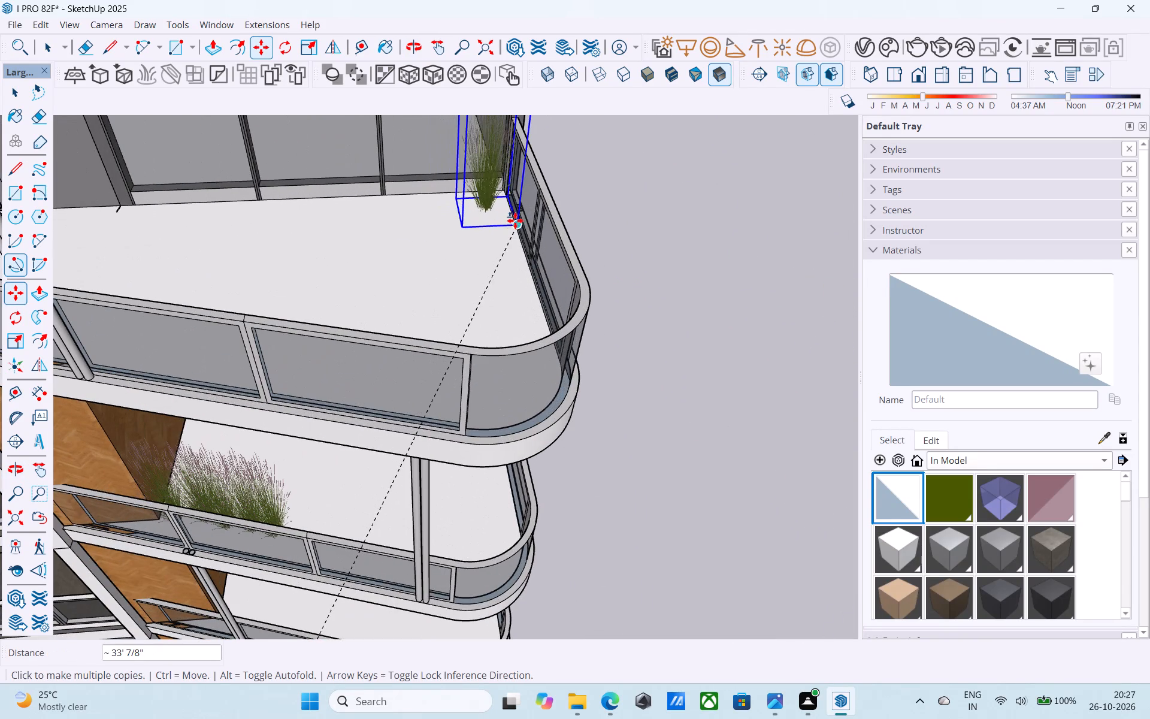
pyautogui.click(515, 220)
pyautogui.click(518, 244)
pyautogui.click(523, 259)
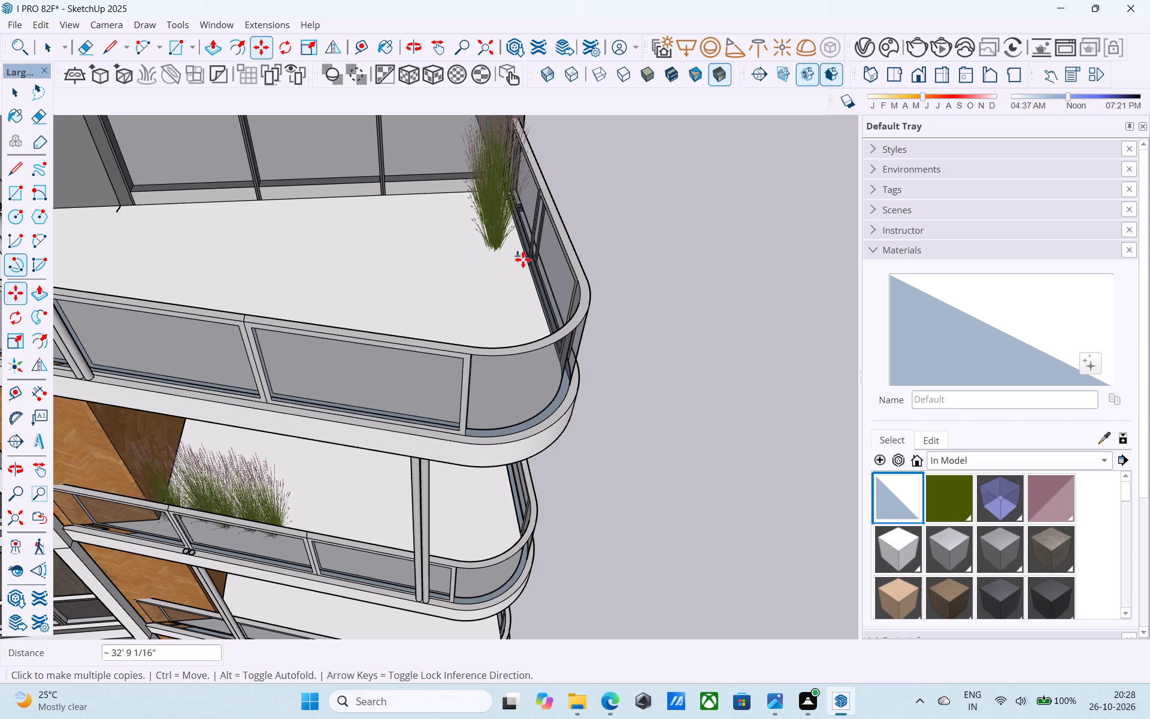
pyautogui.click(534, 282)
# Extend the top balcony's grass row with two more copies towards the curved corner, and clear the selection.
pyautogui.scroll(-8, 521, 236)
pyautogui.moveTo(521, 271); pyautogui.dragTo(388, 179, button='middle')
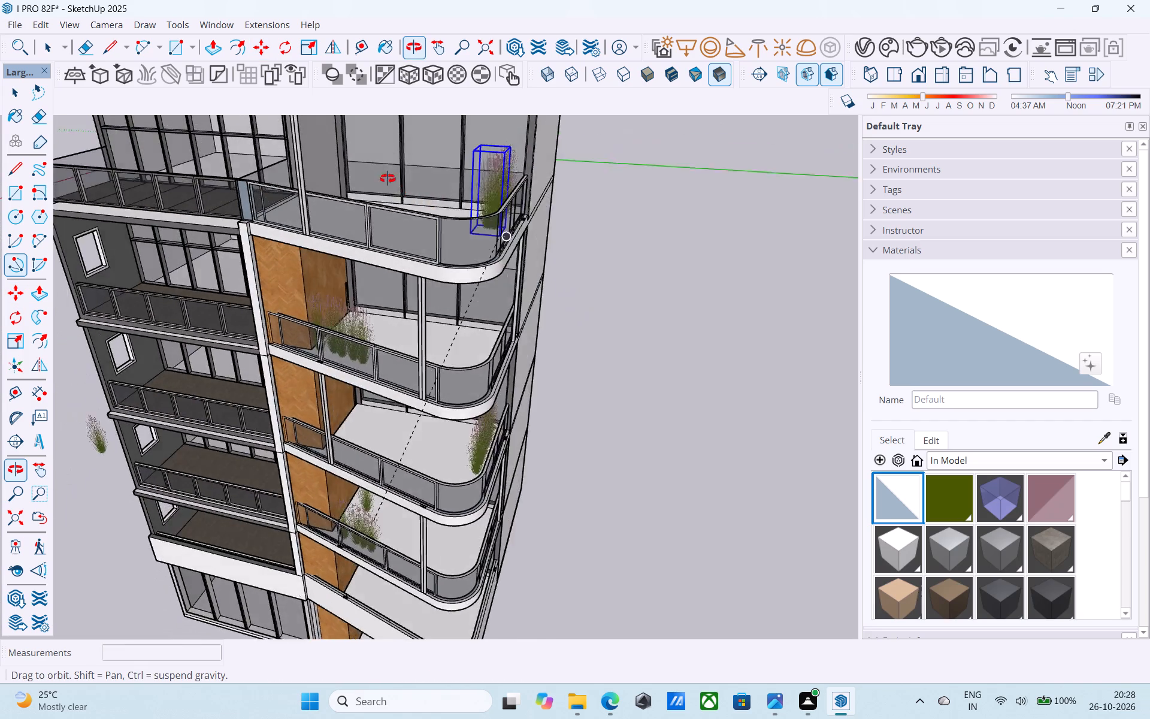
pyautogui.moveTo(388, 179); pyautogui.dragTo(327, 164, button='middle')
pyautogui.moveTo(490, 191); pyautogui.dragTo(682, 278, button='middle')
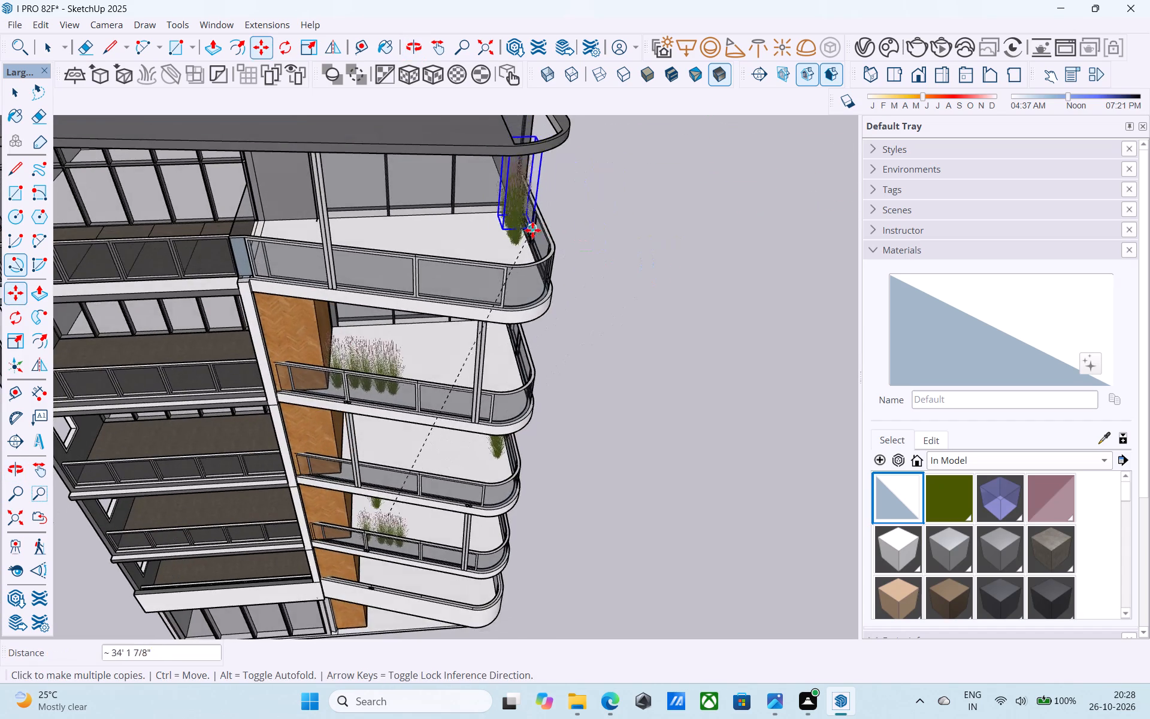
pyautogui.scroll(7, 528, 241)
pyautogui.click(536, 276)
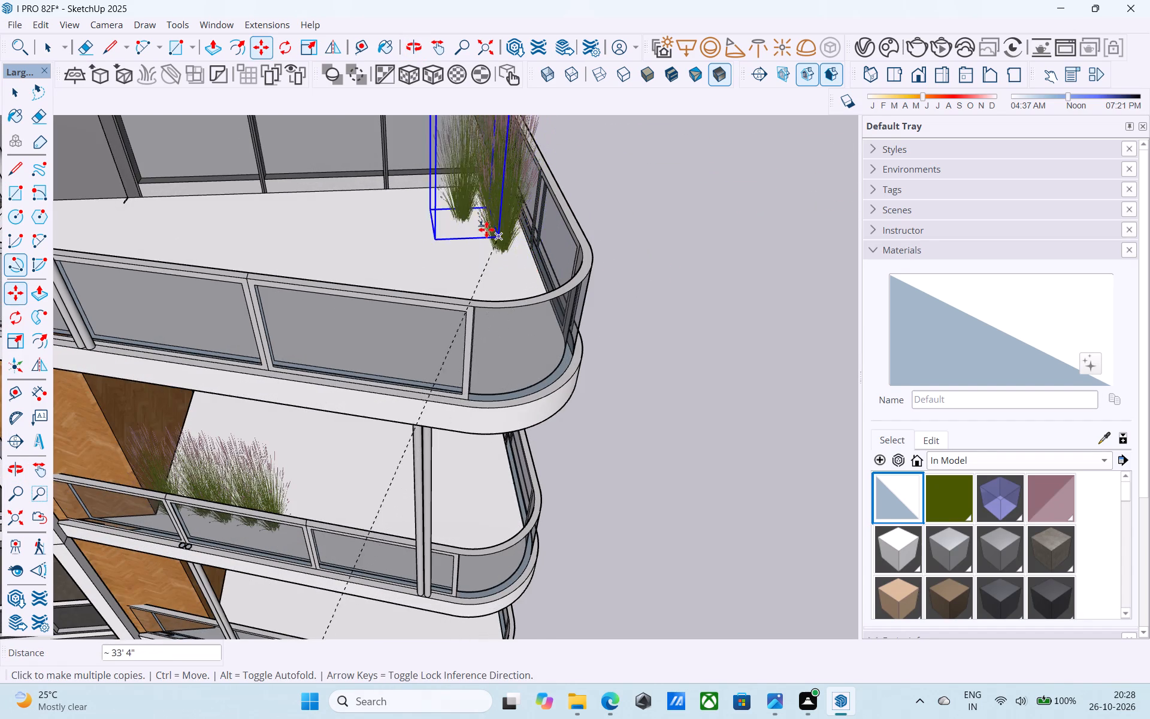
pyautogui.moveTo(519, 280); pyautogui.dragTo(610, 318, button='middle')
pyautogui.scroll(1, 533, 291)
pyautogui.click(585, 292)
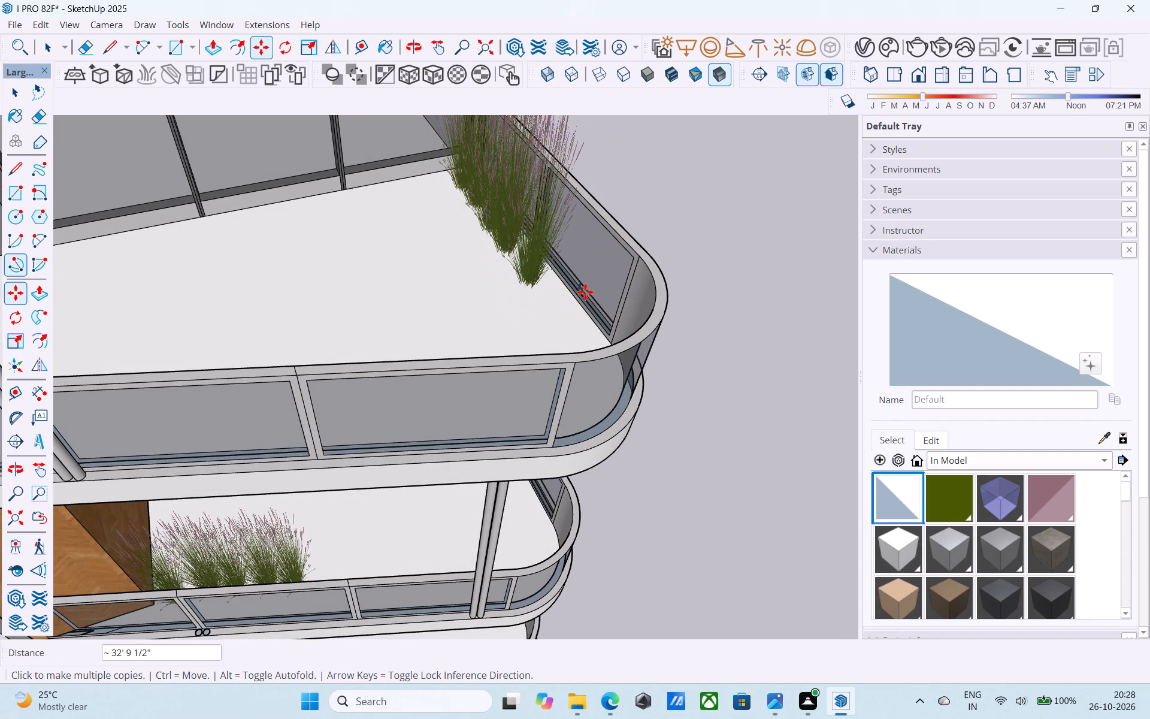
pyautogui.moveTo(513, 222); pyautogui.dragTo(408, 170, button='middle')
pyautogui.press('space')
pyautogui.scroll(-7, 396, 160)
pyautogui.click(570, 225)
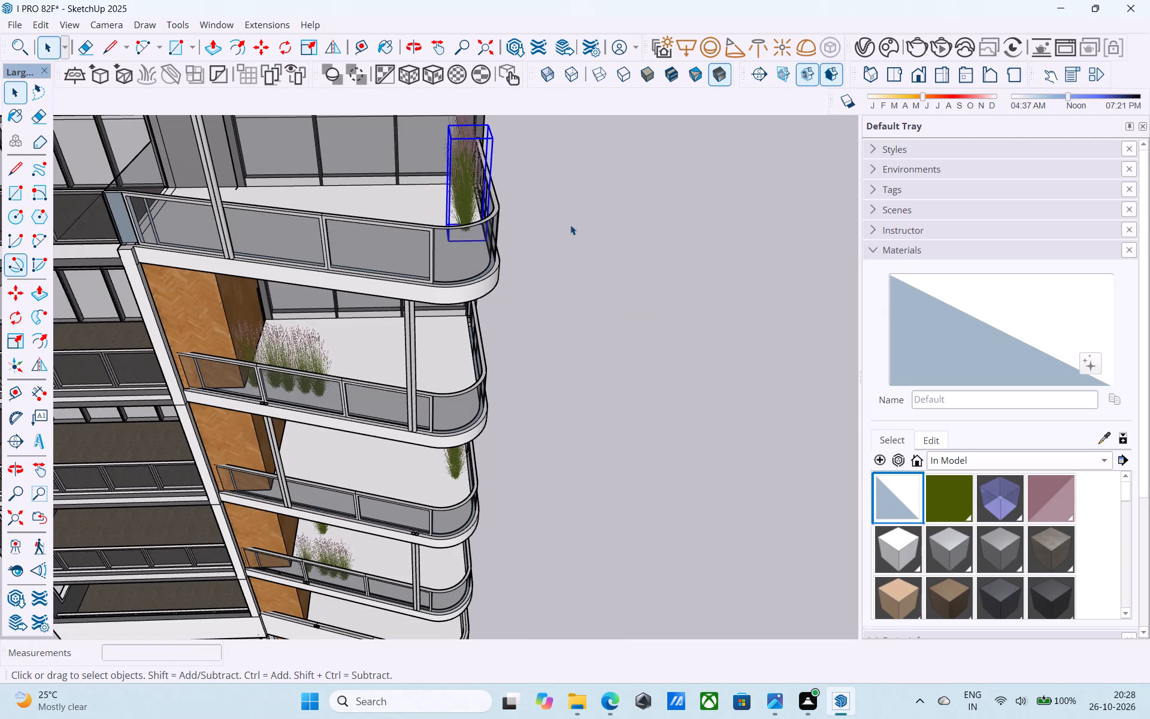
# Save the model, purging its unused items.
pyautogui.hotkey('ctrl', 's')
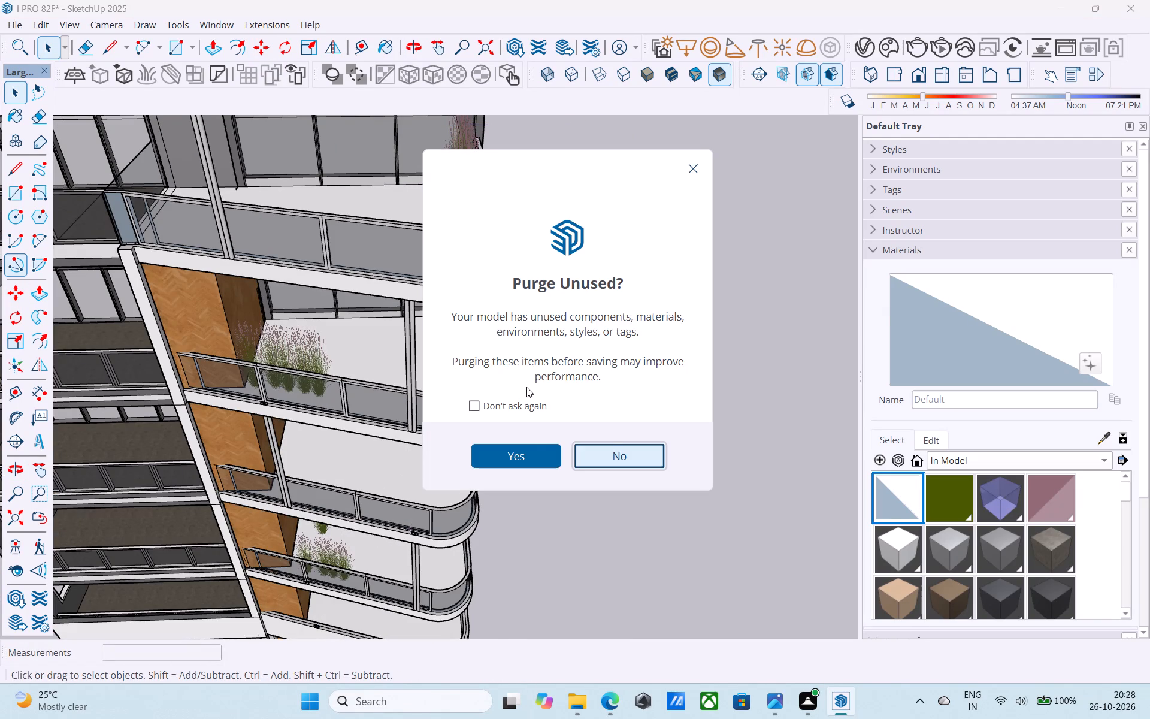
pyautogui.click(526, 449)
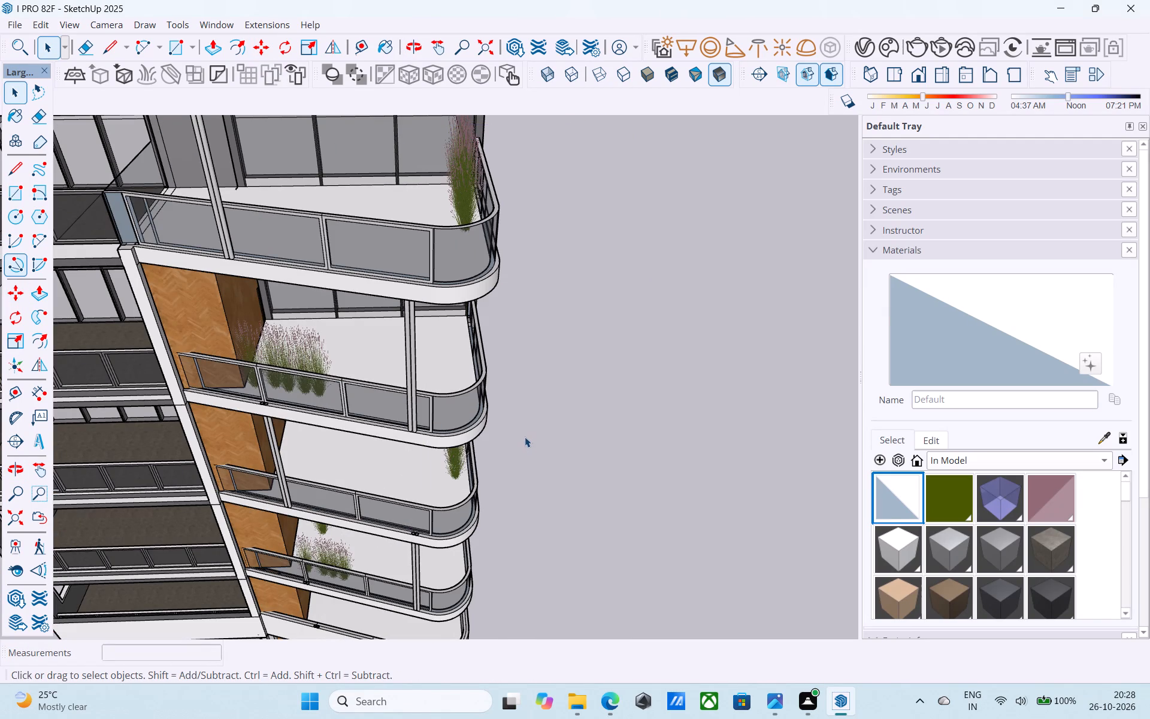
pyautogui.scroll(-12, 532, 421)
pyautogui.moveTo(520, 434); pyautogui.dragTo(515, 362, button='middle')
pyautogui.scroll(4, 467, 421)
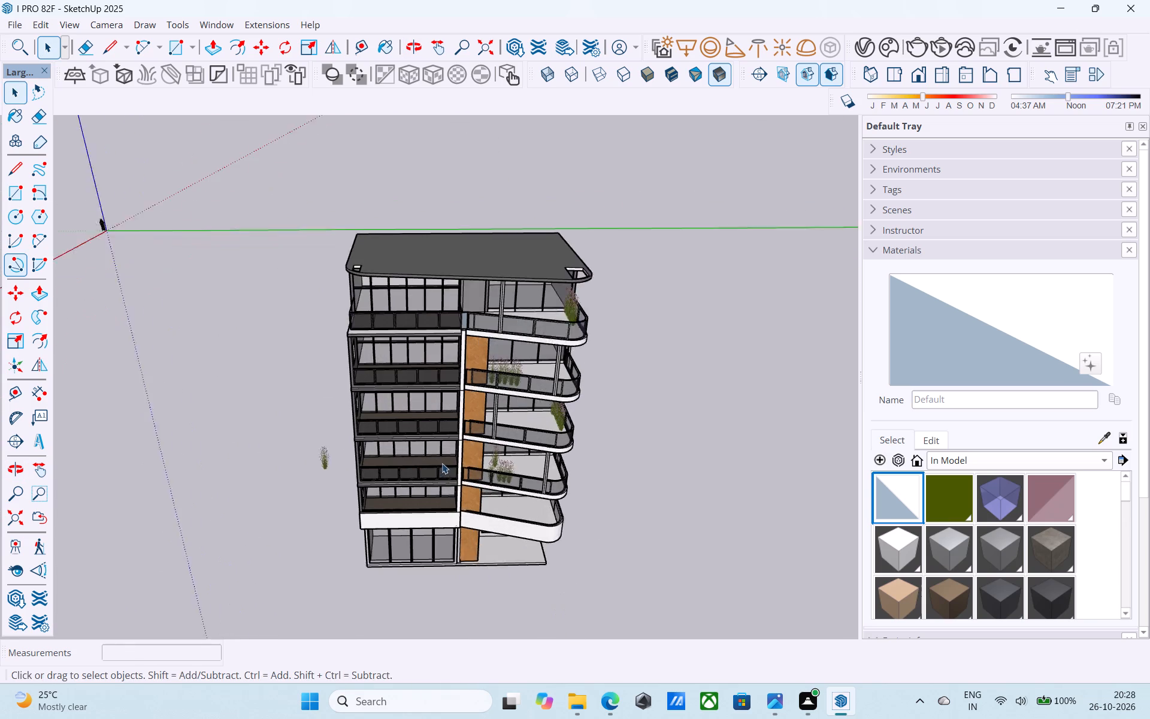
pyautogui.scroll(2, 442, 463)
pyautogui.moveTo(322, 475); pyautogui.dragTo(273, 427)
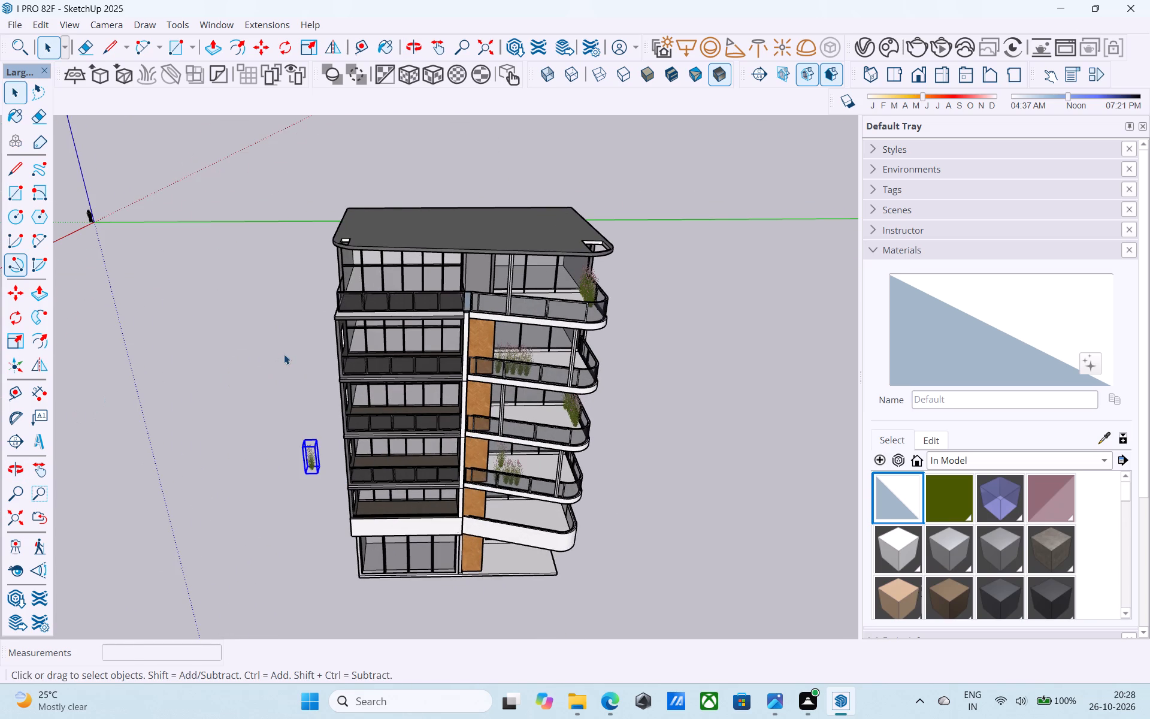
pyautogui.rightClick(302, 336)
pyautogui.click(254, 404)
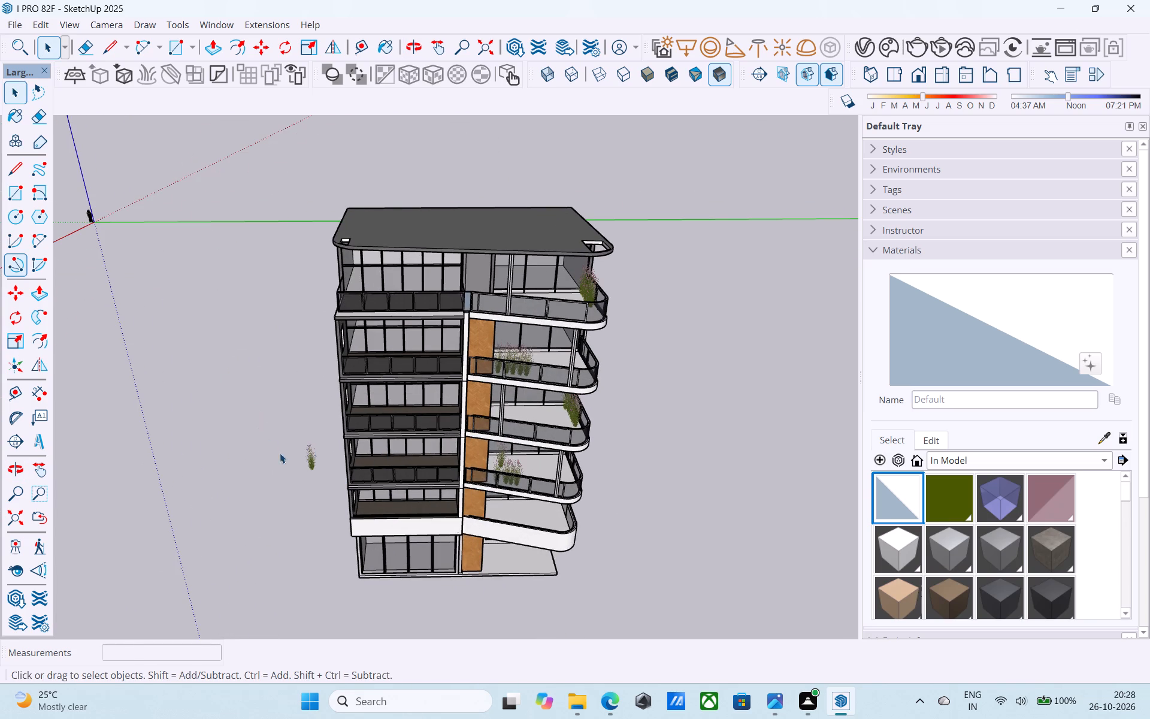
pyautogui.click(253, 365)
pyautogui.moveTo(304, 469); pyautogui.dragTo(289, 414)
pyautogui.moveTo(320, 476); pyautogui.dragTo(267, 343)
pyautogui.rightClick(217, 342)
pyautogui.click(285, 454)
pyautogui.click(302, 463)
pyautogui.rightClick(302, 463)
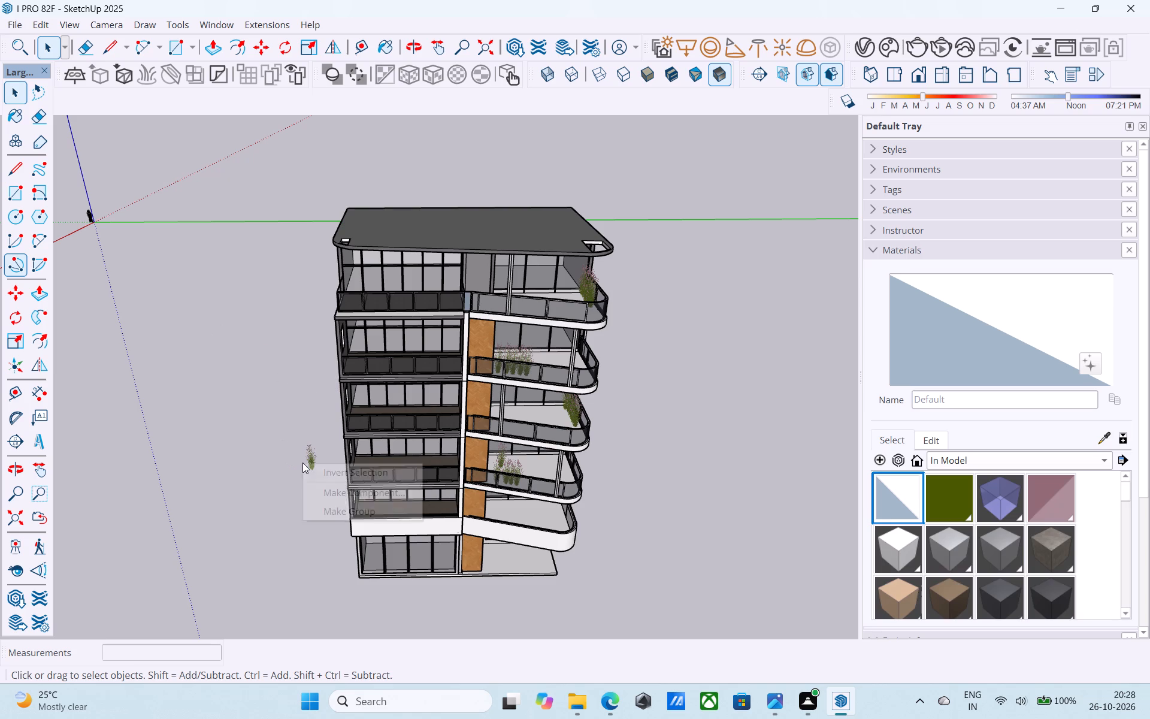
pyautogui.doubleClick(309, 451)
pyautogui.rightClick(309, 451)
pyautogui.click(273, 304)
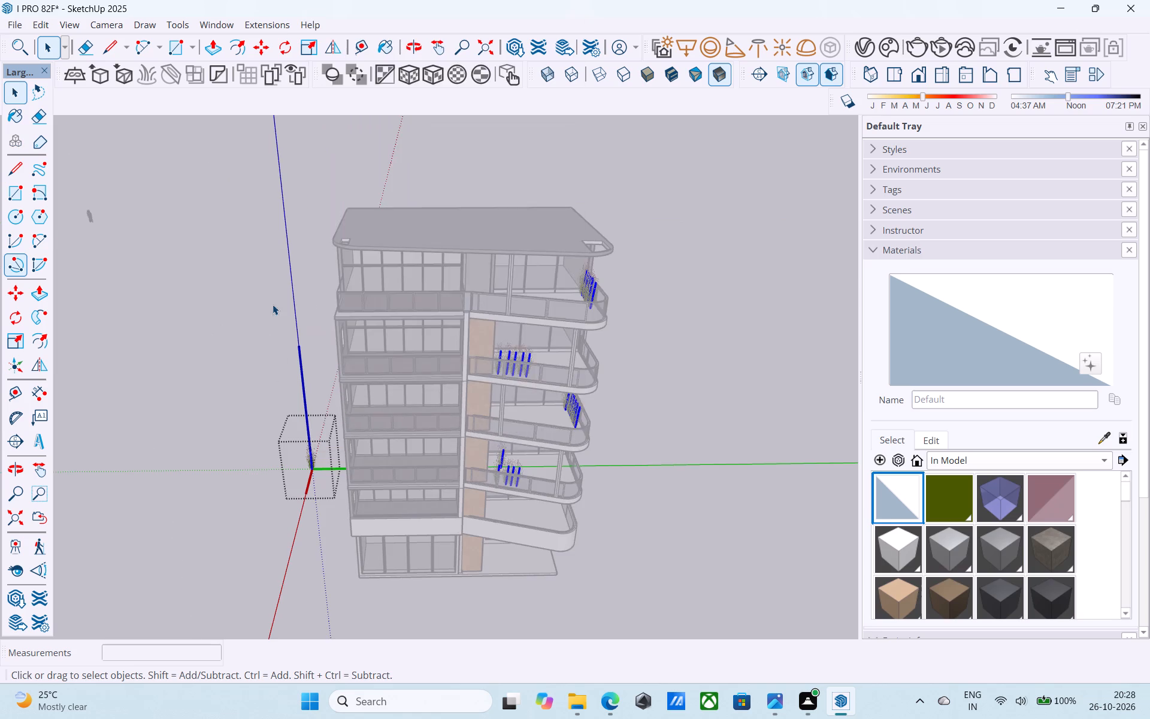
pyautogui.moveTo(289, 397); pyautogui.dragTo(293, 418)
# Erase the spare grass clump standing on the ground beside the building's straight-balcony side.
pyautogui.click(309, 459)
pyautogui.rightClick(309, 459)
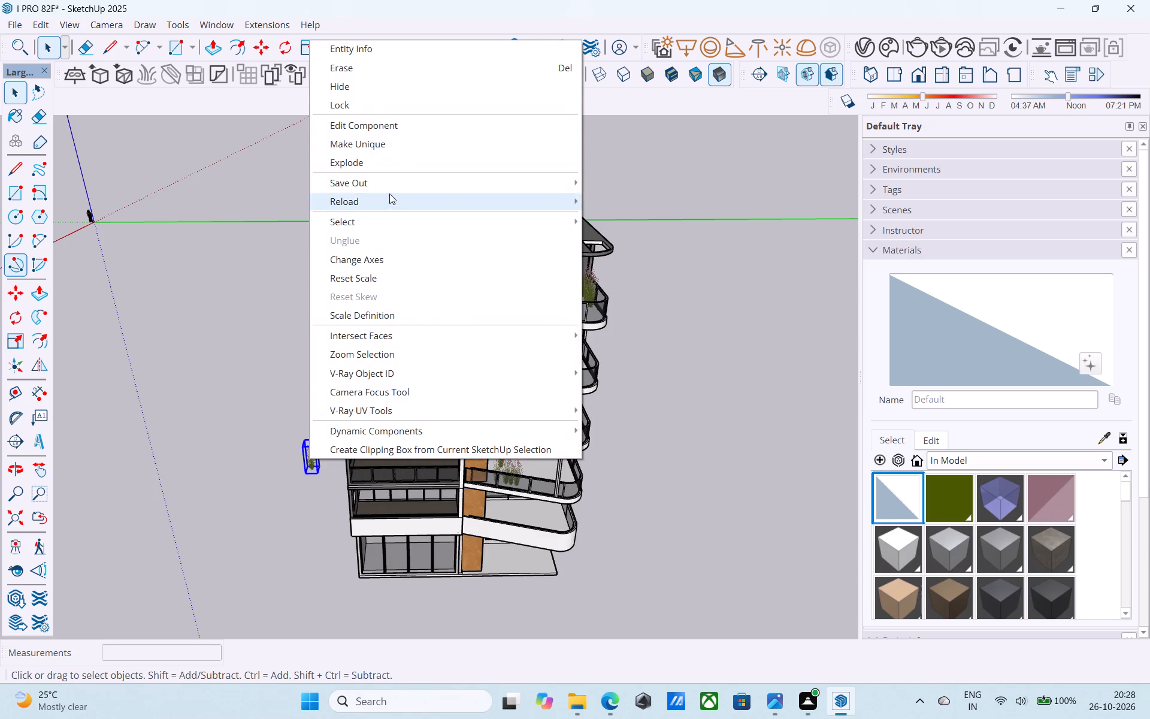
pyautogui.moveTo(391, 73); pyautogui.dragTo(394, 67)
# Erase the two spare plants that overlap on the ground in front of the building.
pyautogui.scroll(-6, 367, 183)
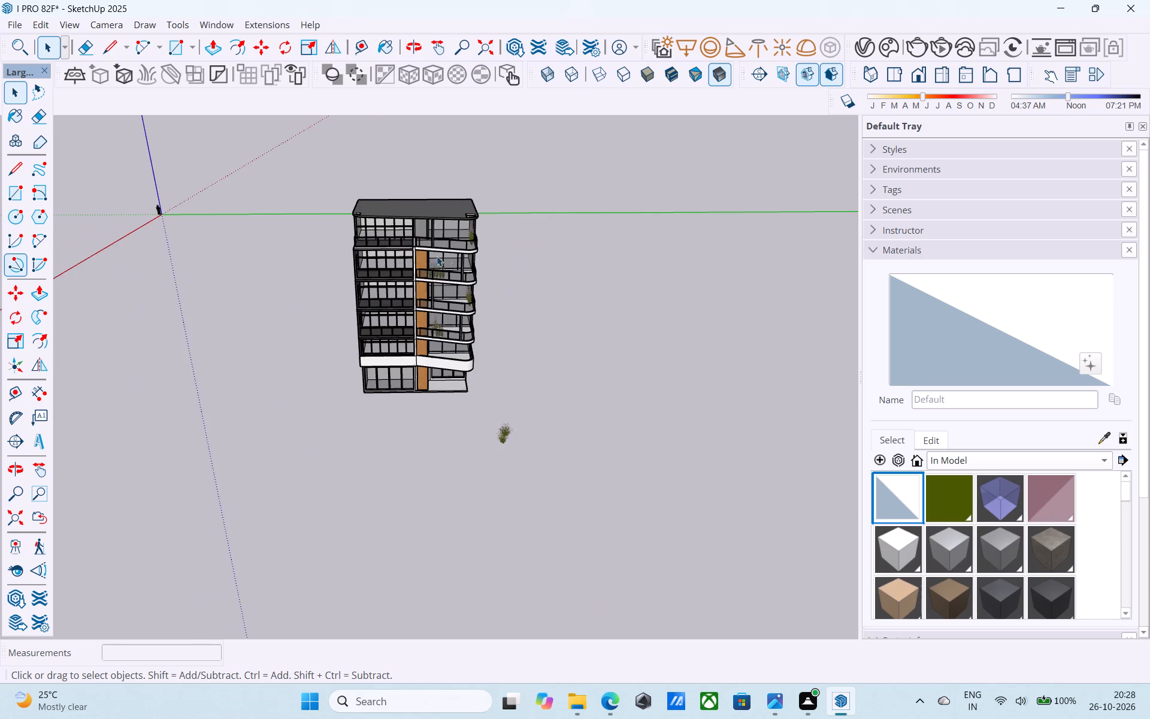
pyautogui.moveTo(483, 252); pyautogui.dragTo(397, 125, button='middle')
pyautogui.scroll(11, 445, 242)
pyautogui.scroll(-13, 437, 238)
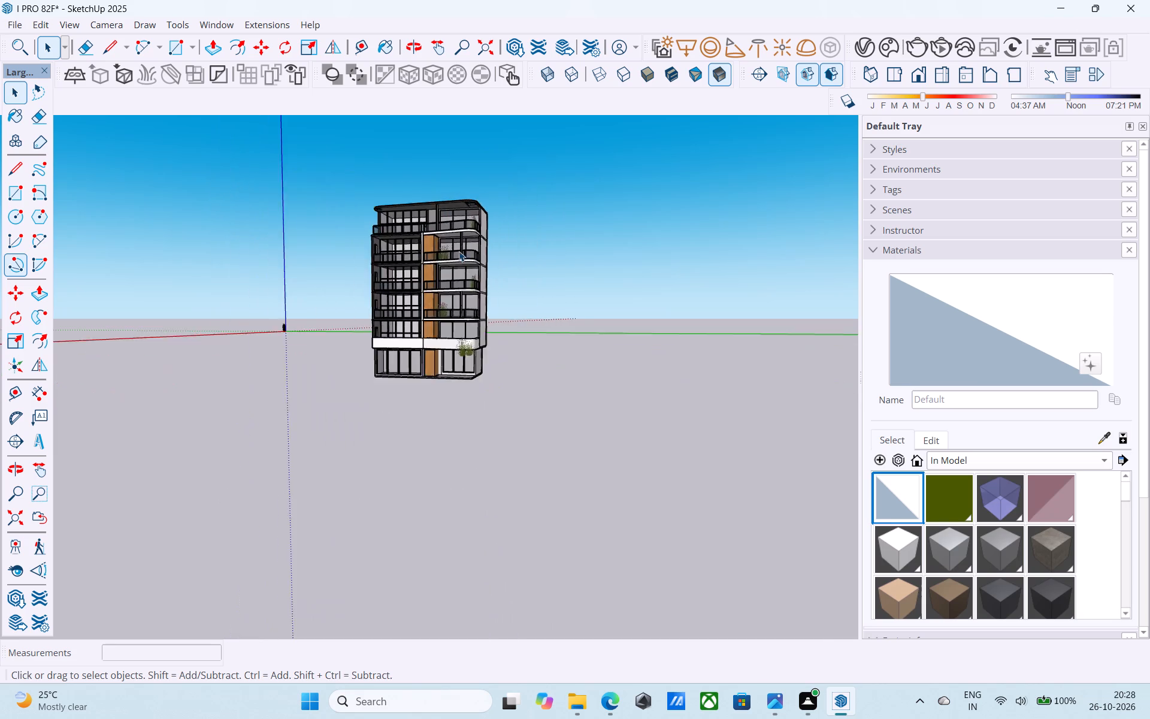
pyautogui.moveTo(474, 306); pyautogui.dragTo(557, 435, button='middle')
pyautogui.scroll(4, 558, 435)
pyautogui.moveTo(504, 441); pyautogui.dragTo(414, 380)
pyautogui.rightClick(468, 328)
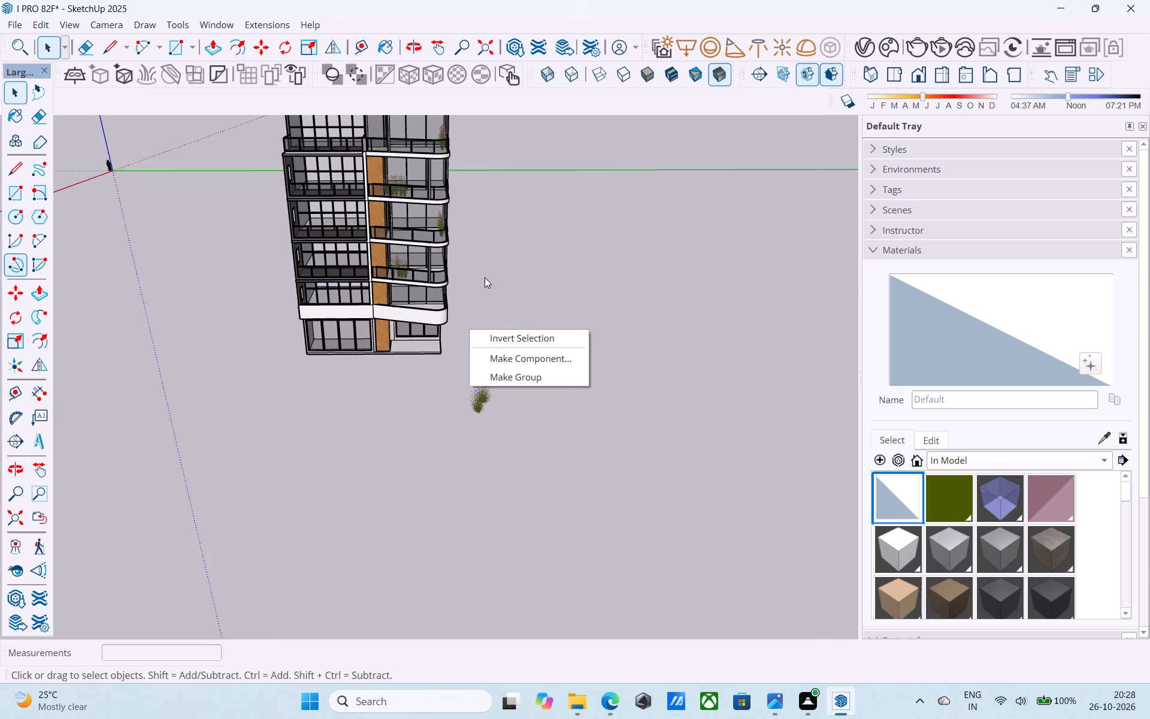
pyautogui.click(522, 298)
pyautogui.rightClick(482, 402)
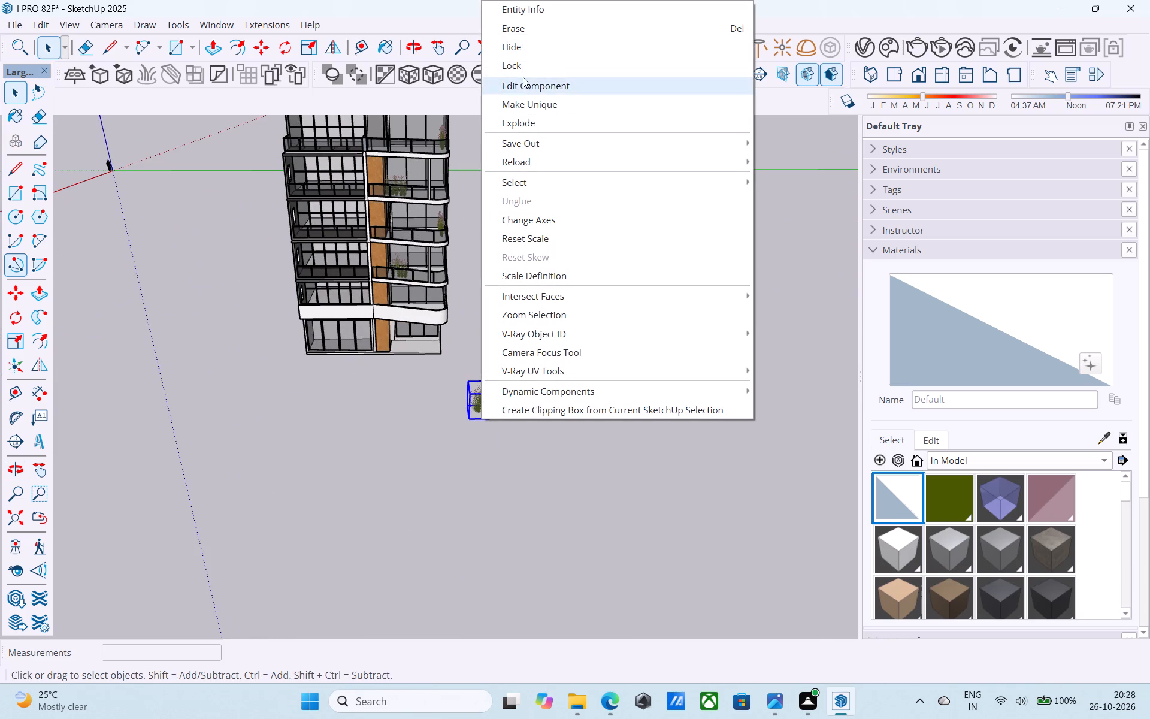
pyautogui.scroll(1, 522, 34)
pyautogui.click(522, 34)
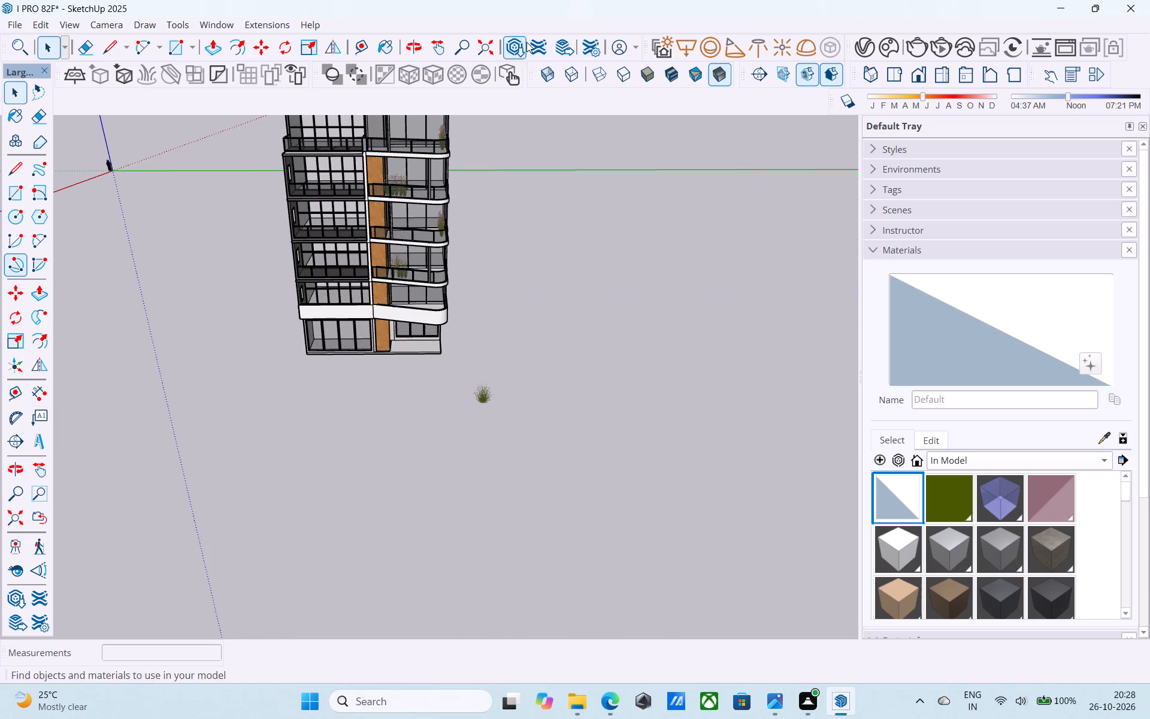
pyautogui.click(480, 392)
pyautogui.rightClick(480, 392)
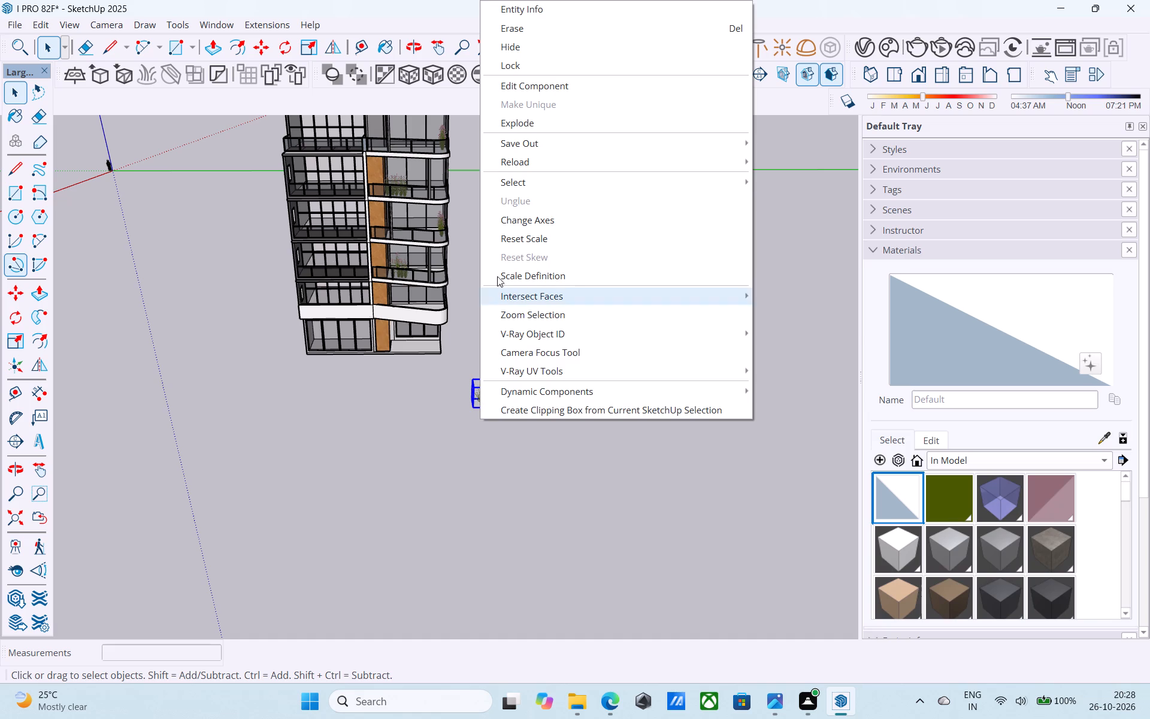
pyautogui.click(540, 30)
# Look over the whole building and the surrounding ground from above, eye level and below.
pyautogui.scroll(-6, 574, 182)
pyautogui.scroll(-1, 528, 389)
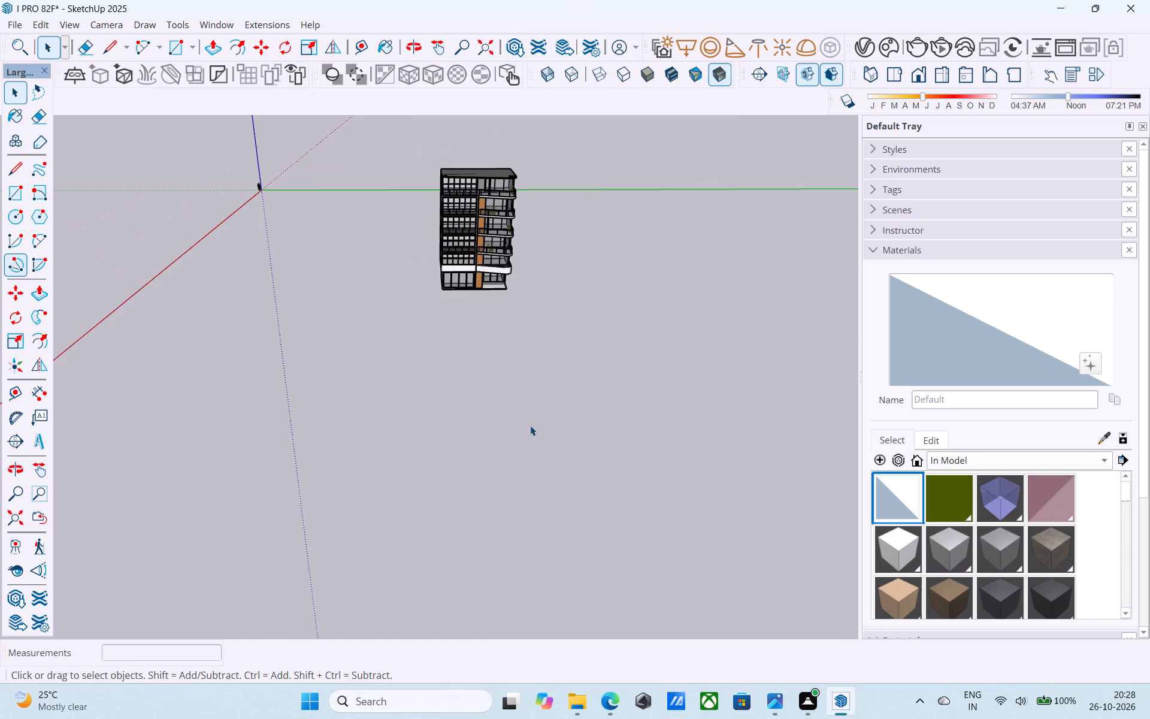
pyautogui.scroll(7, 489, 147)
pyautogui.moveTo(548, 207); pyautogui.dragTo(406, 136, button='middle')
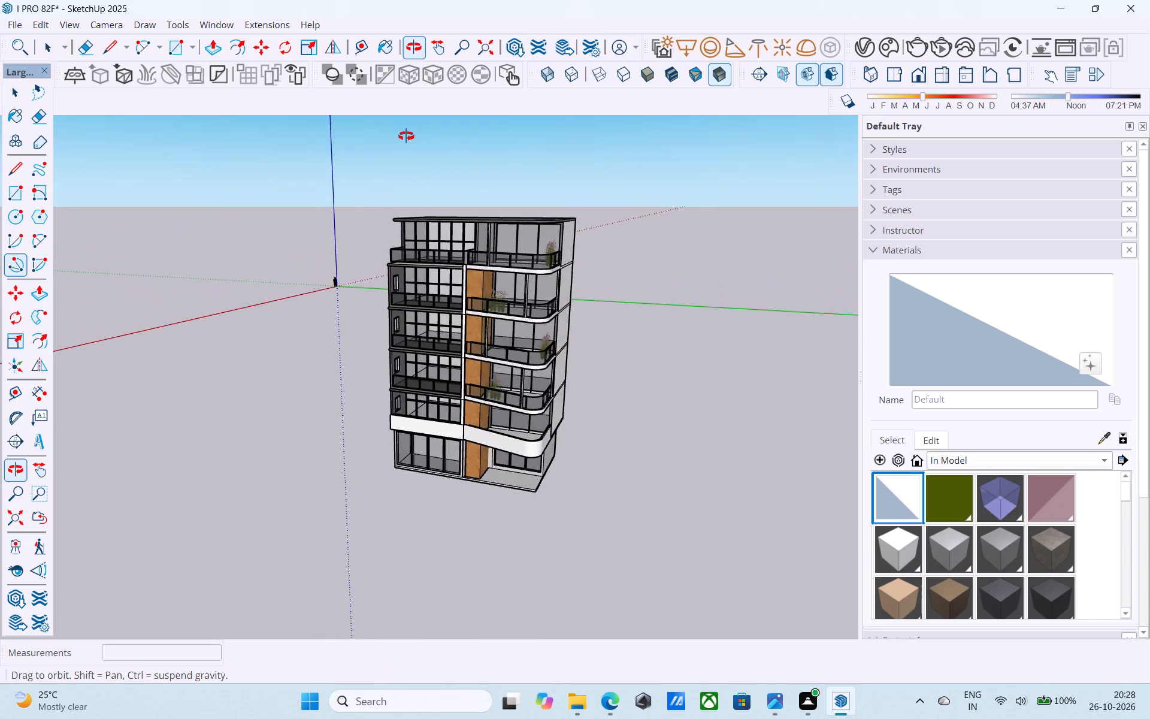
pyautogui.moveTo(406, 136); pyautogui.dragTo(400, 136, button='middle')
pyautogui.scroll(5, 404, 154)
pyautogui.scroll(-8, 477, 166)
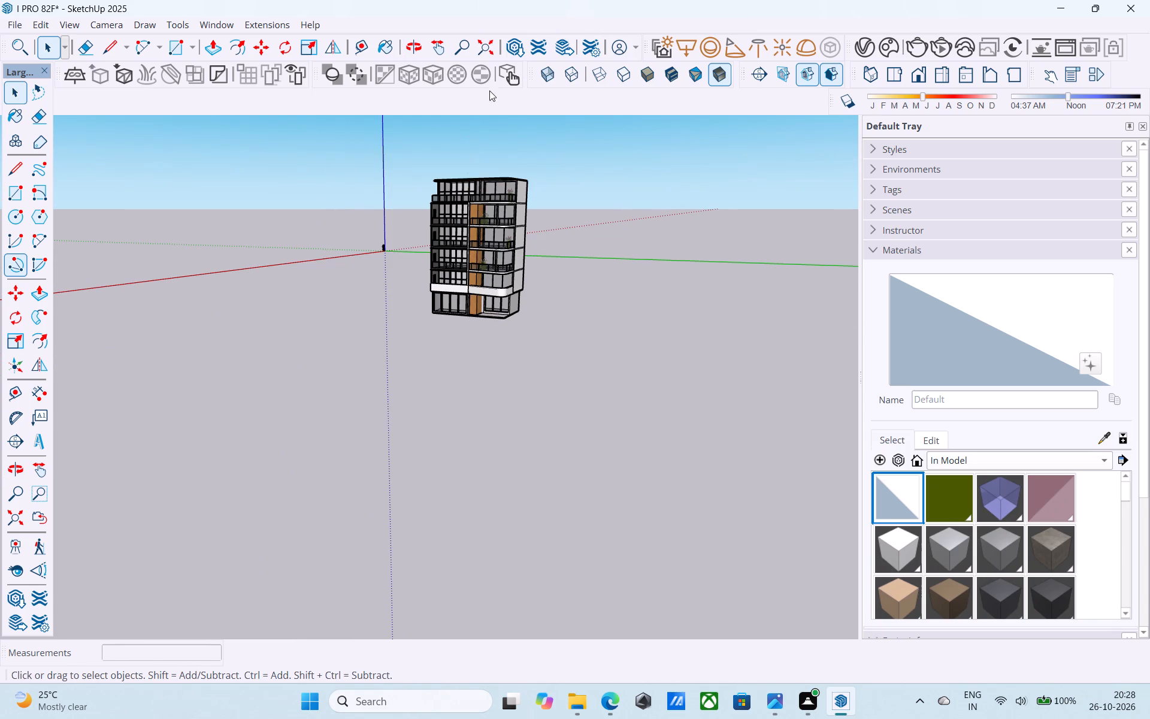
pyautogui.scroll(7, 489, 90)
pyautogui.scroll(-7, 512, 186)
pyautogui.moveTo(514, 255); pyautogui.dragTo(484, 90, button='middle')
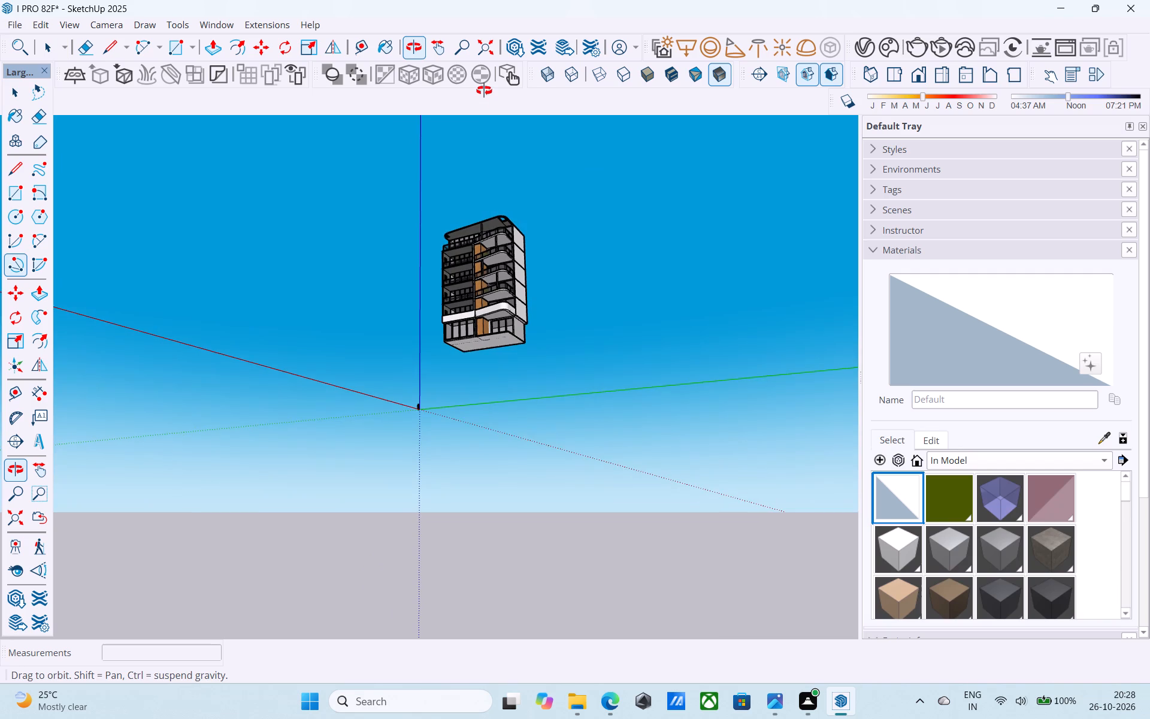
pyautogui.moveTo(484, 90); pyautogui.dragTo(492, 152, button='middle')
pyautogui.scroll(8, 483, 232)
pyautogui.scroll(-3, 522, 232)
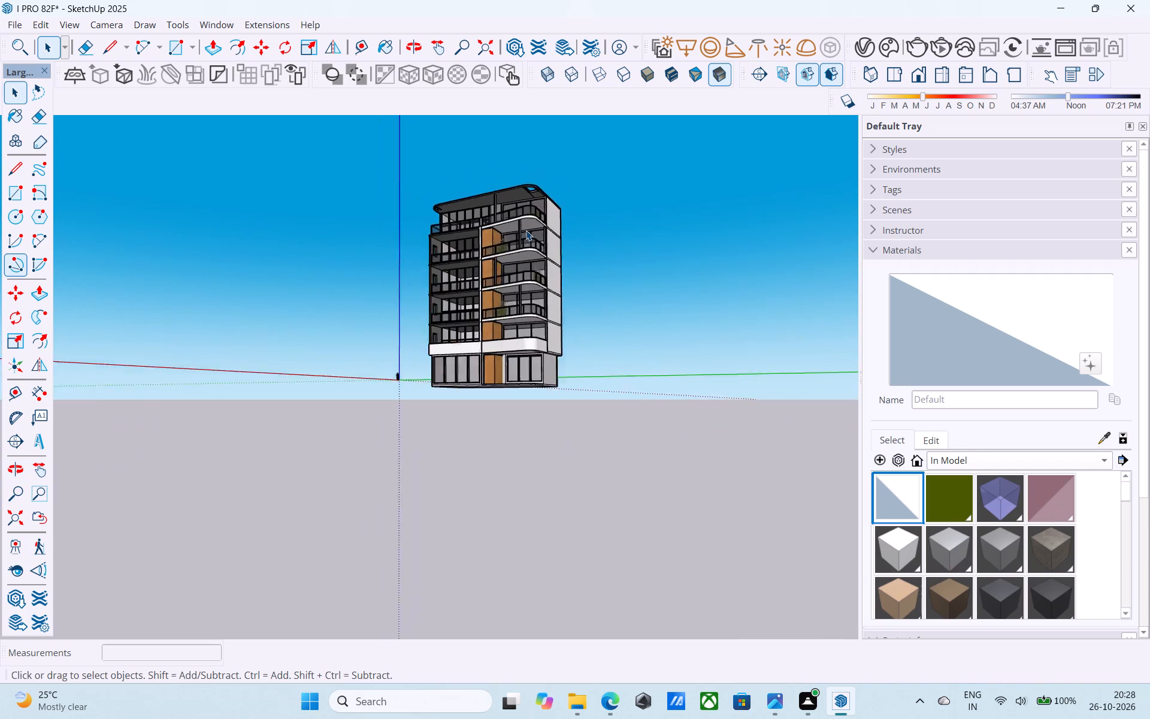
pyautogui.scroll(-3, 526, 230)
# Copy the front top edge of the ground-floor porch slab inward by about 4 inches, beside the wood-clad block.
pyautogui.moveTo(526, 230); pyautogui.dragTo(557, 324, button='middle')
pyautogui.scroll(13, 557, 322)
pyautogui.moveTo(504, 365); pyautogui.dragTo(500, 422, button='middle')
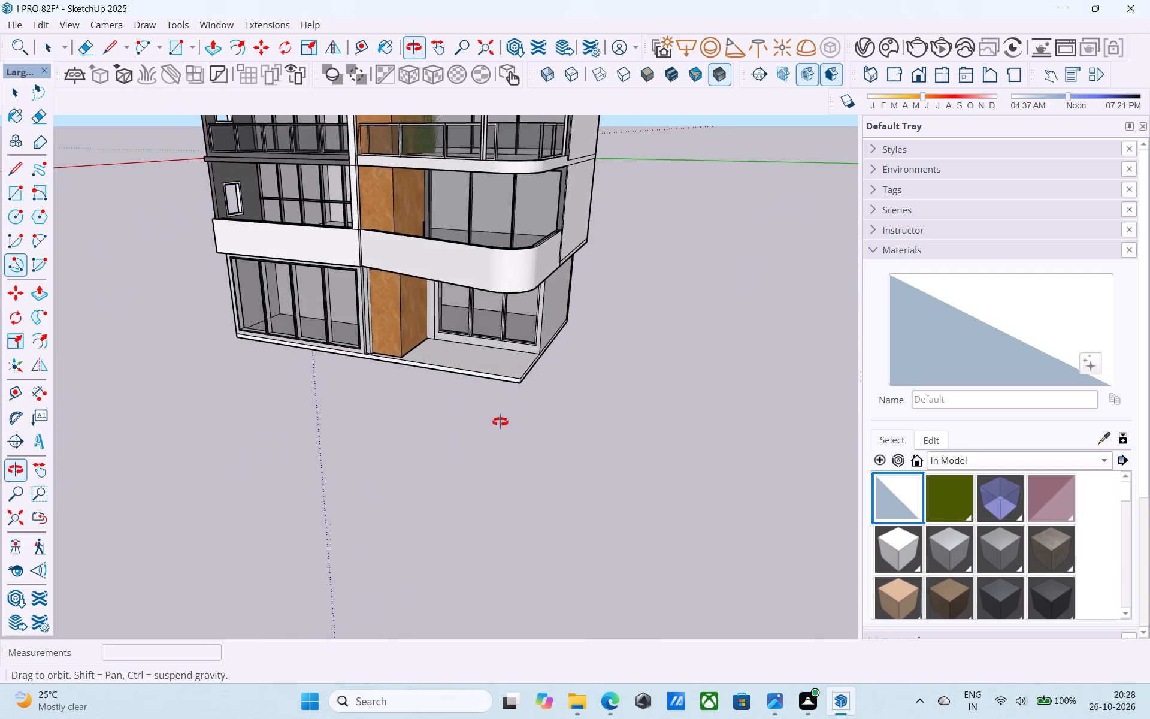
pyautogui.moveTo(500, 422); pyautogui.dragTo(503, 452, button='middle')
pyautogui.scroll(7, 503, 453)
pyautogui.scroll(5, 435, 306)
pyautogui.click(417, 318)
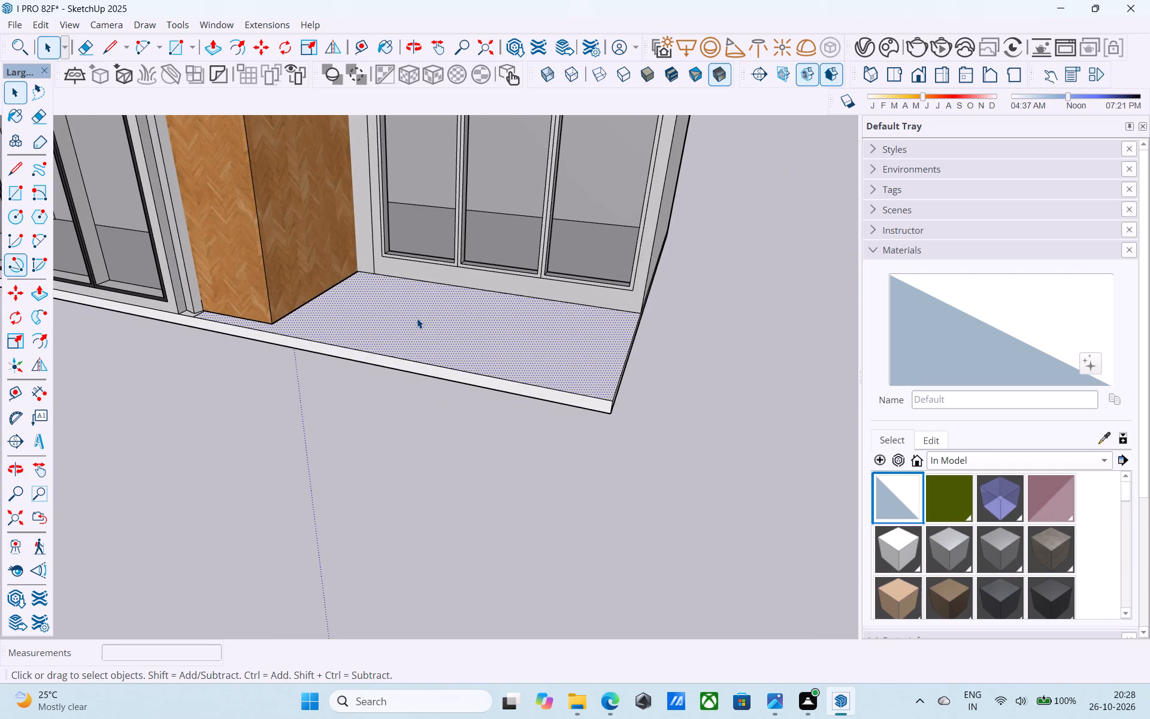
pyautogui.moveTo(416, 355); pyautogui.dragTo(414, 384, button='middle')
pyautogui.scroll(1, 414, 389)
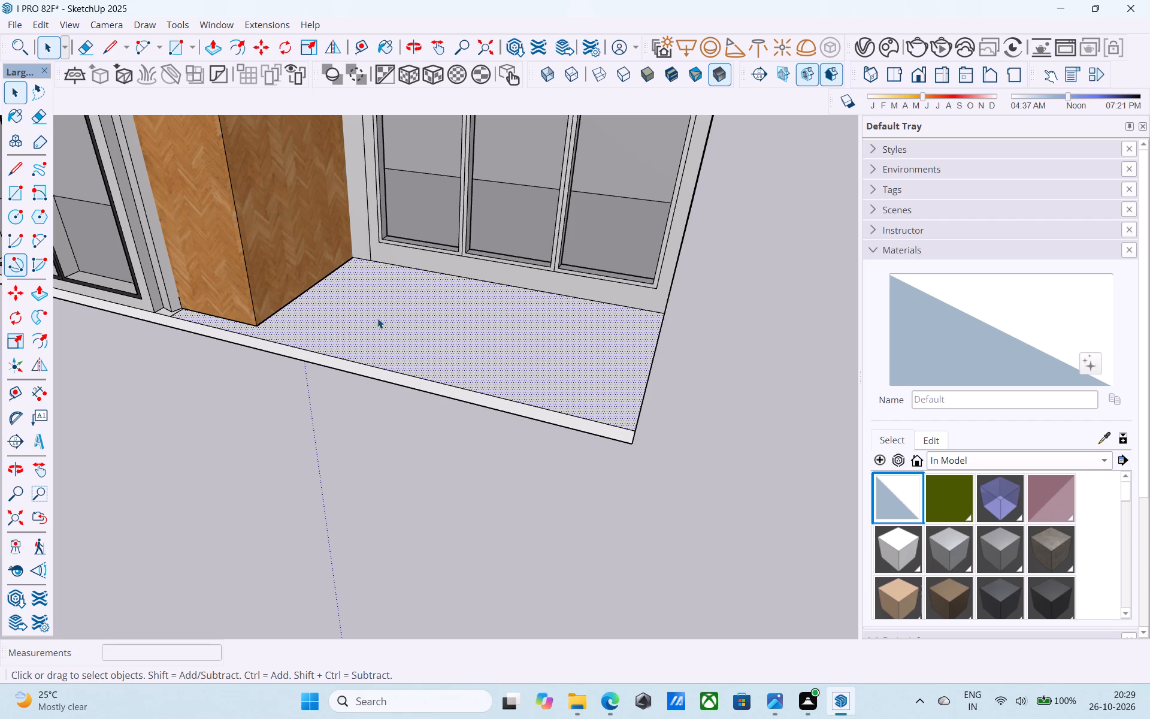
pyautogui.scroll(8, 170, 322)
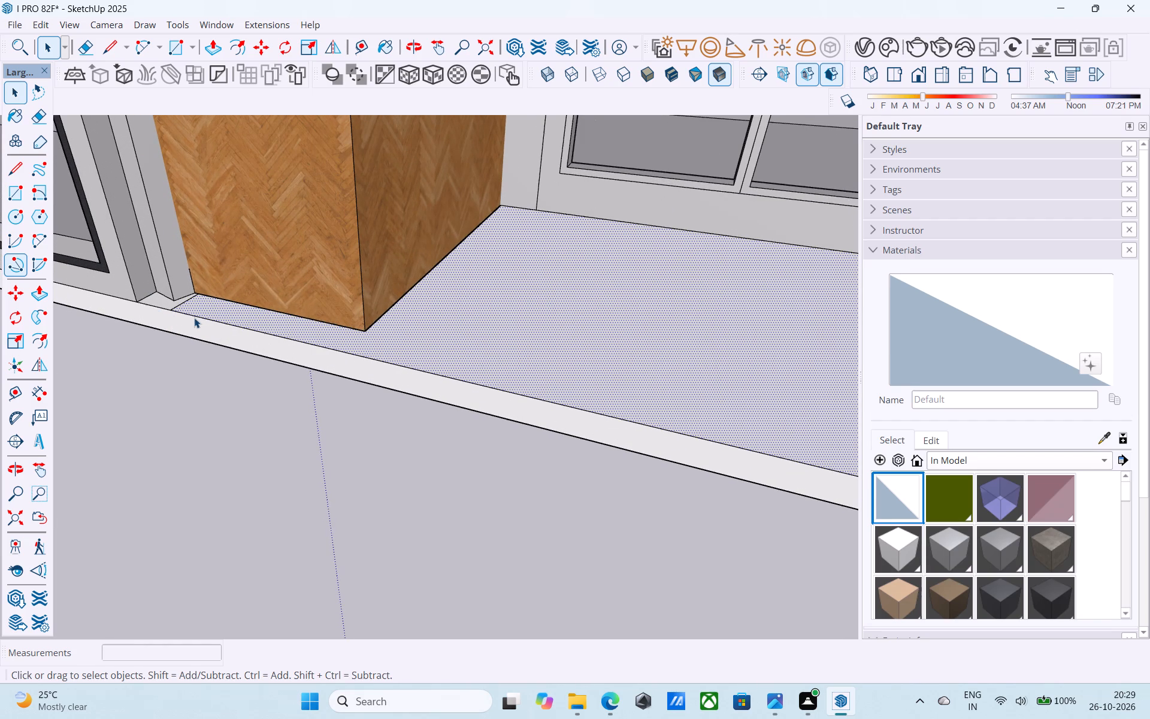
pyautogui.click(194, 317)
pyautogui.press('m')
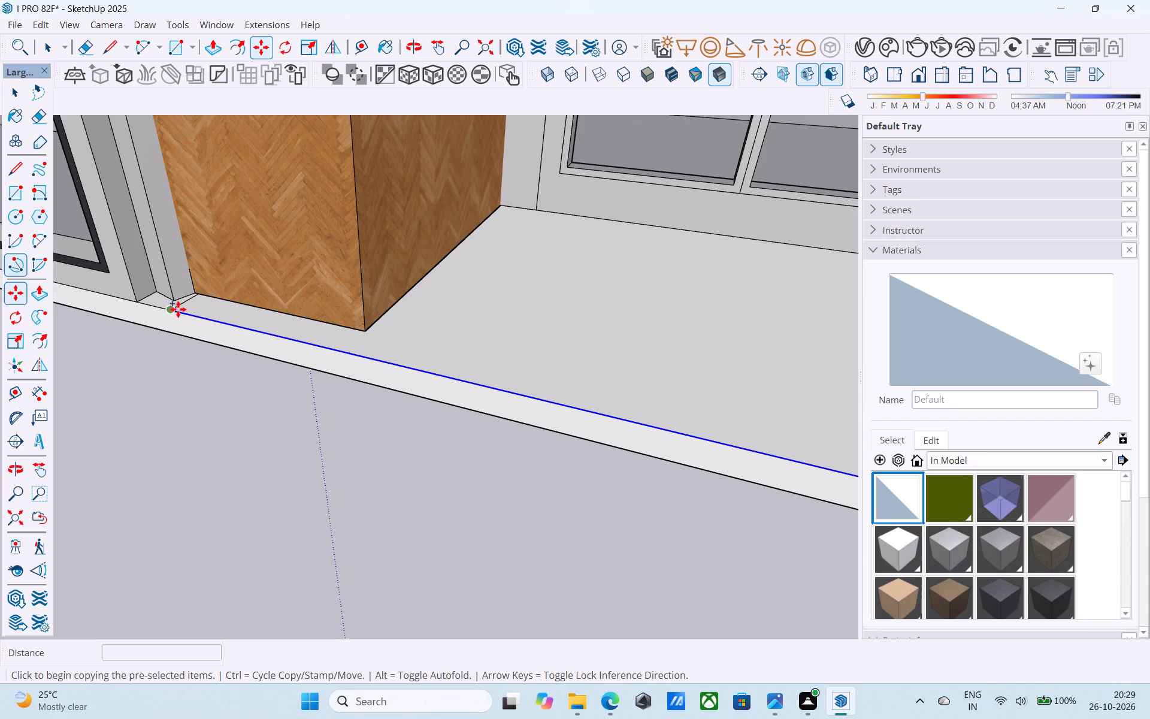
pyautogui.click(177, 309)
pyautogui.scroll(5, 191, 302)
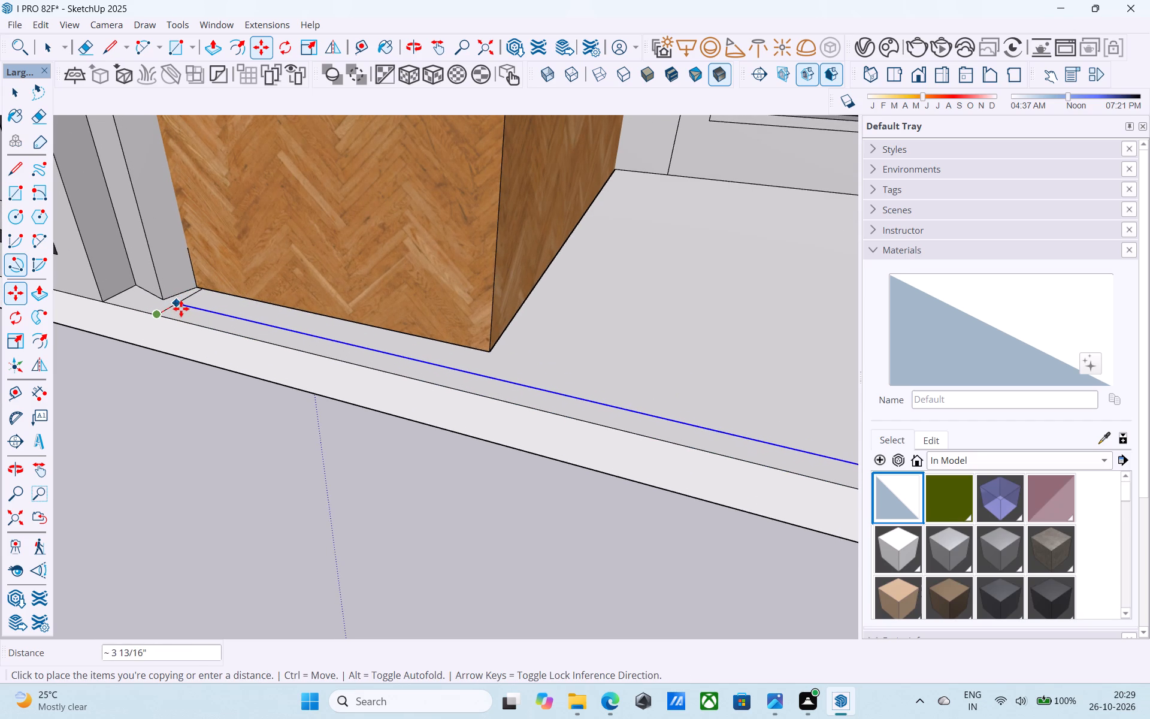
pyautogui.click(186, 301)
# Copy the porch slab's side edge inward by about 2 1/2 inches and erase the leftover edge piece at the corner.
pyautogui.scroll(-6, 164, 319)
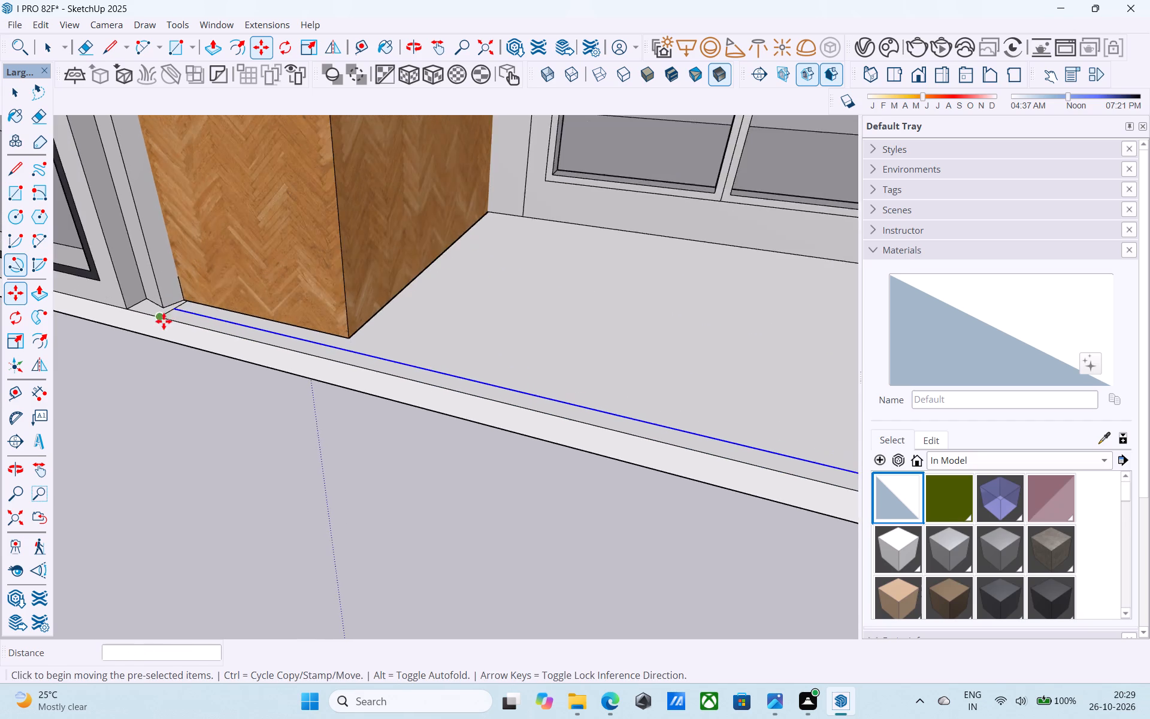
pyautogui.scroll(-12, 164, 321)
pyautogui.moveTo(401, 349); pyautogui.dragTo(469, 410, button='middle')
pyautogui.scroll(3, 469, 410)
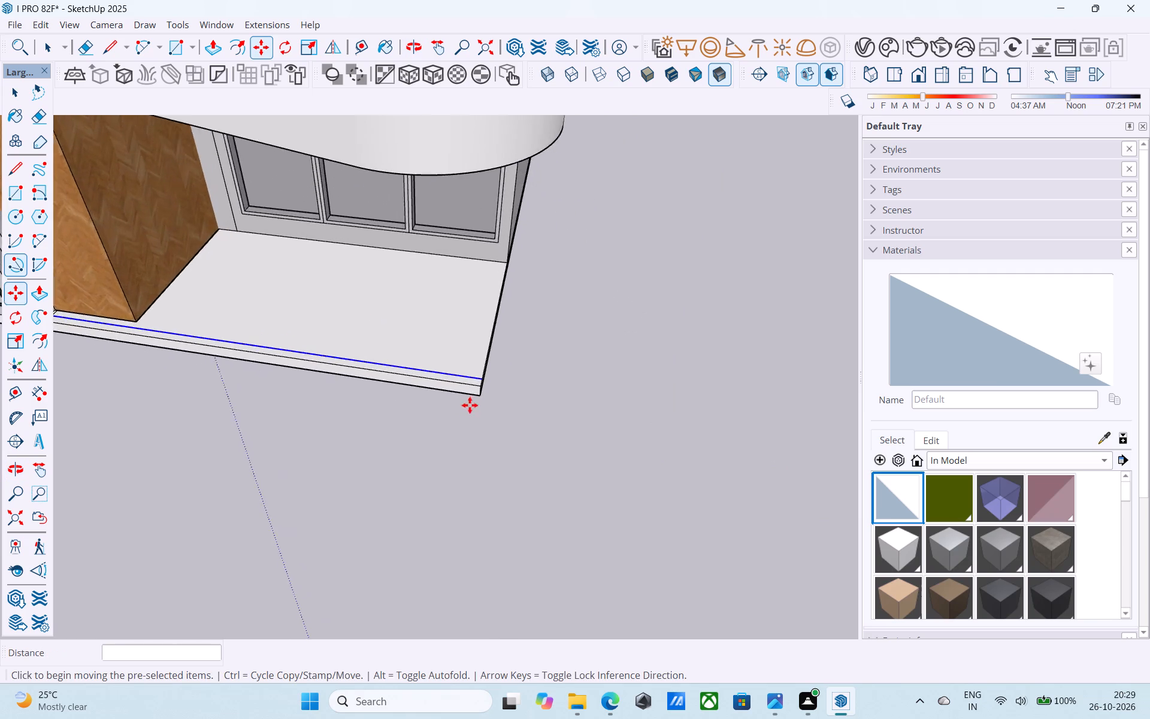
pyautogui.scroll(12, 470, 405)
pyautogui.press('space')
pyautogui.moveTo(487, 364); pyautogui.dragTo(377, 333, button='middle')
pyautogui.scroll(5, 442, 363)
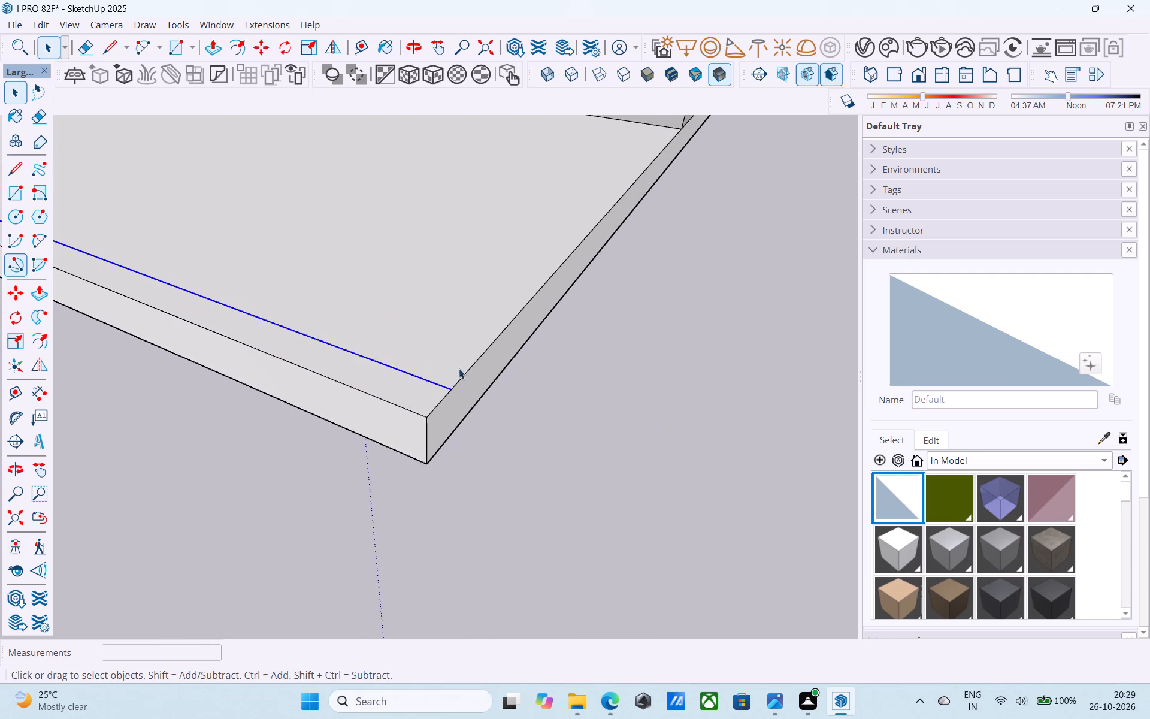
pyautogui.click(465, 375)
pyautogui.press('m')
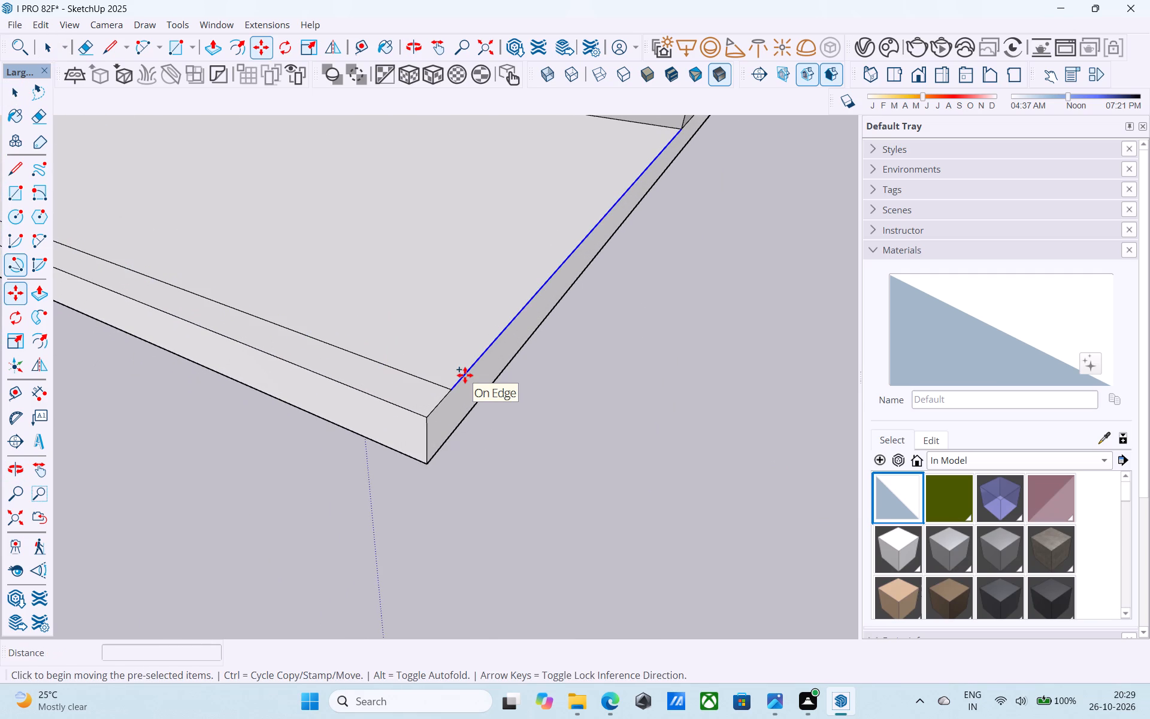
pyautogui.click(455, 388)
pyautogui.click(429, 379)
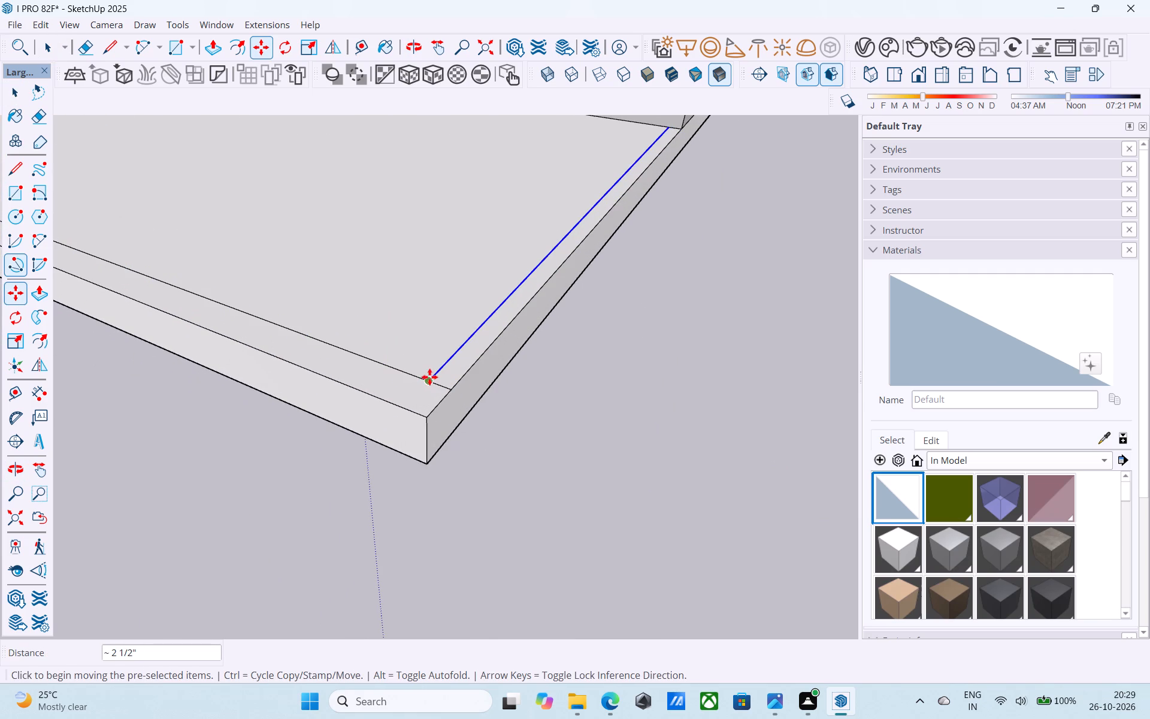
pyautogui.press('e')
pyautogui.moveTo(452, 384); pyautogui.dragTo(444, 386)
# Push/Pull the narrow L-shaped border strip of the porch slab up by 3".
pyautogui.press('space')
pyautogui.click(444, 386)
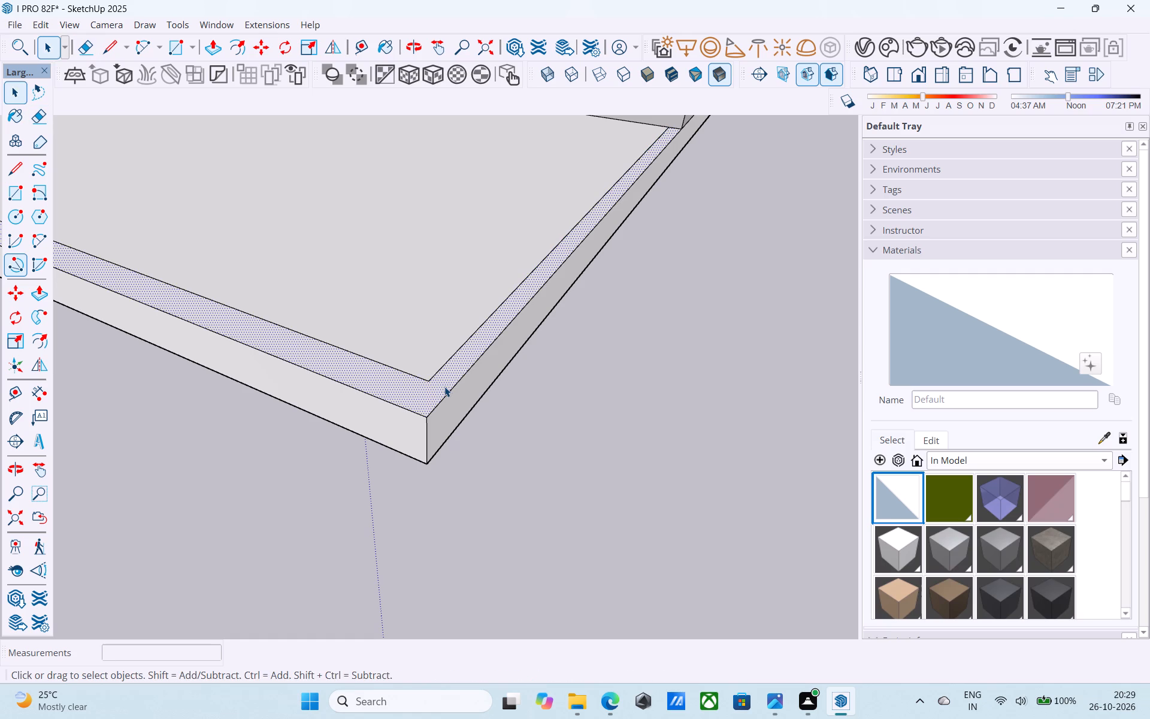
pyautogui.press('p')
pyautogui.click(444, 386)
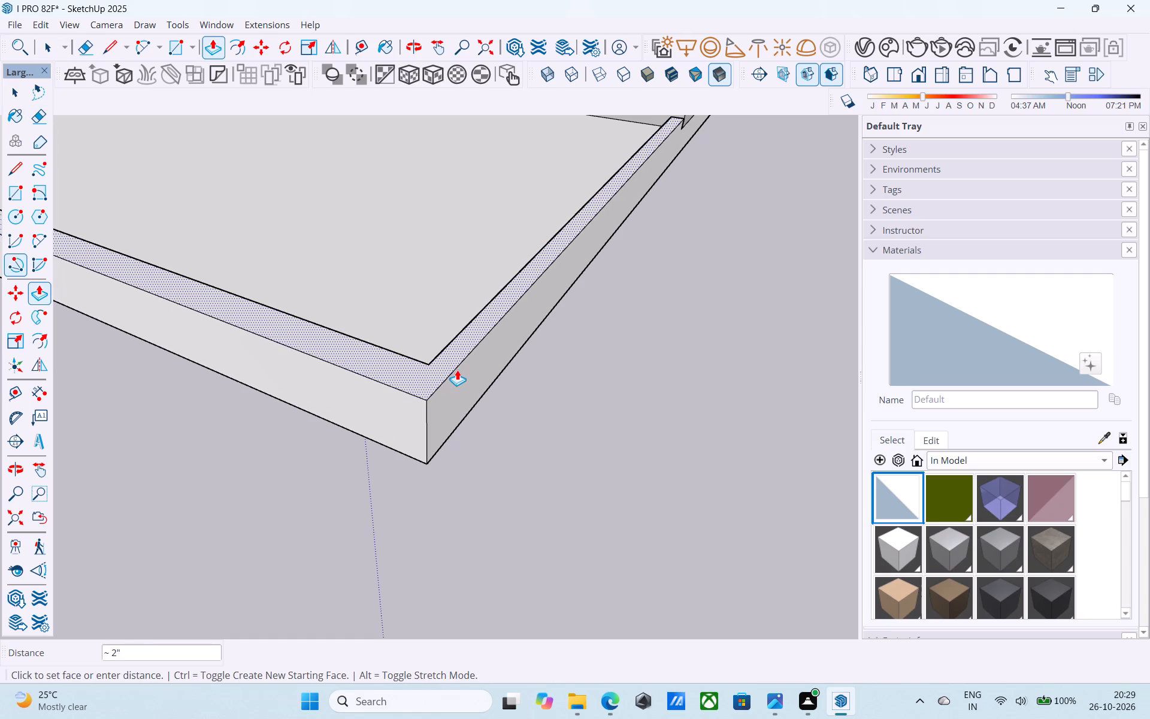
pyautogui.press('3')
pyautogui.hotkey('shift', '"')
pyautogui.press('Return')
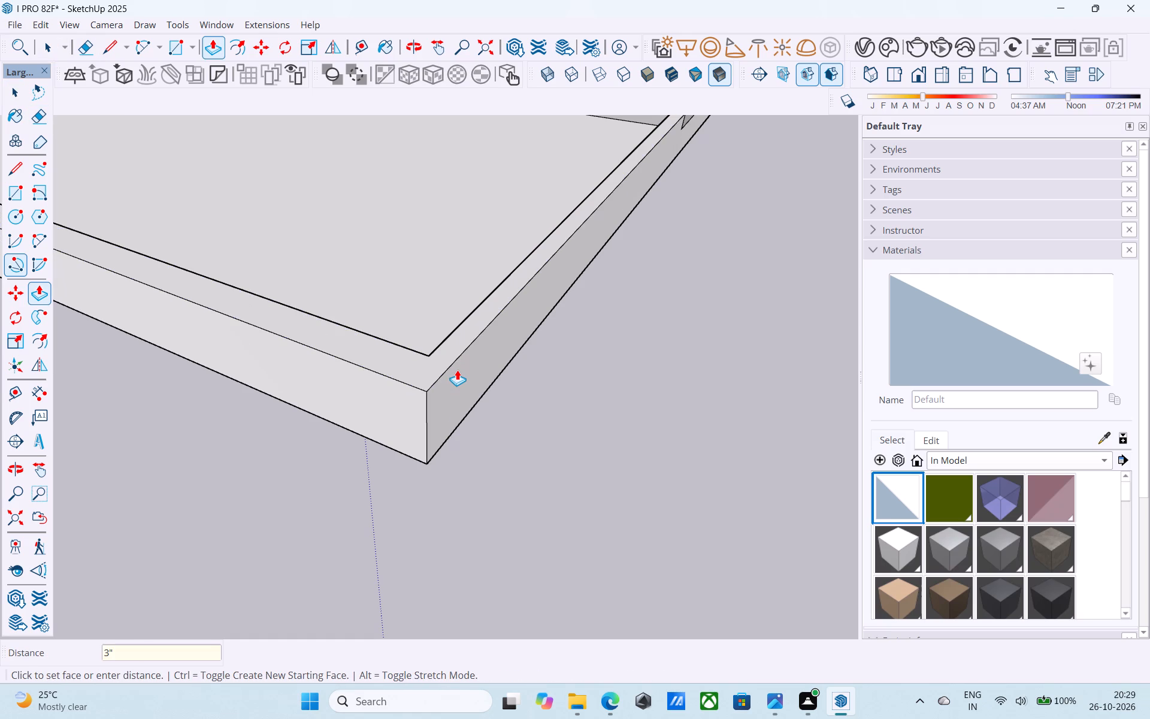
pyautogui.press('space')
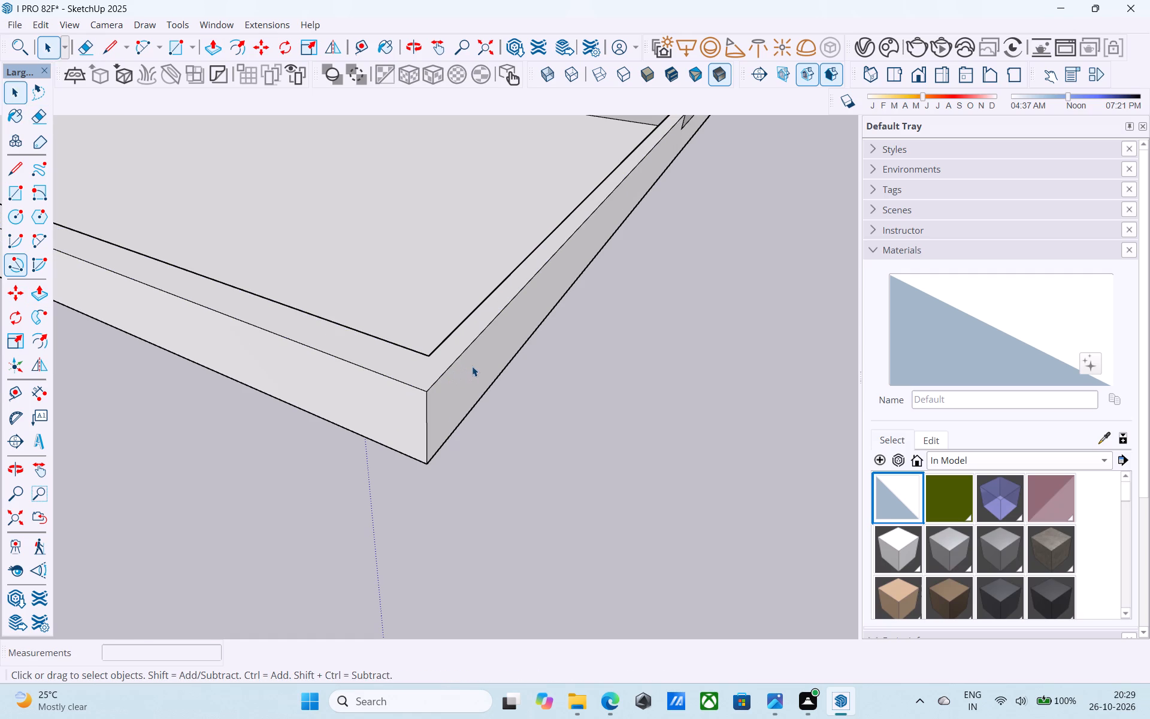
# Paint the ground-floor porch floor with the Roofing_02_1K material from the Roofing collection.
pyautogui.scroll(-19, 472, 366)
pyautogui.scroll(-2, 467, 364)
pyautogui.middleClick(465, 366)
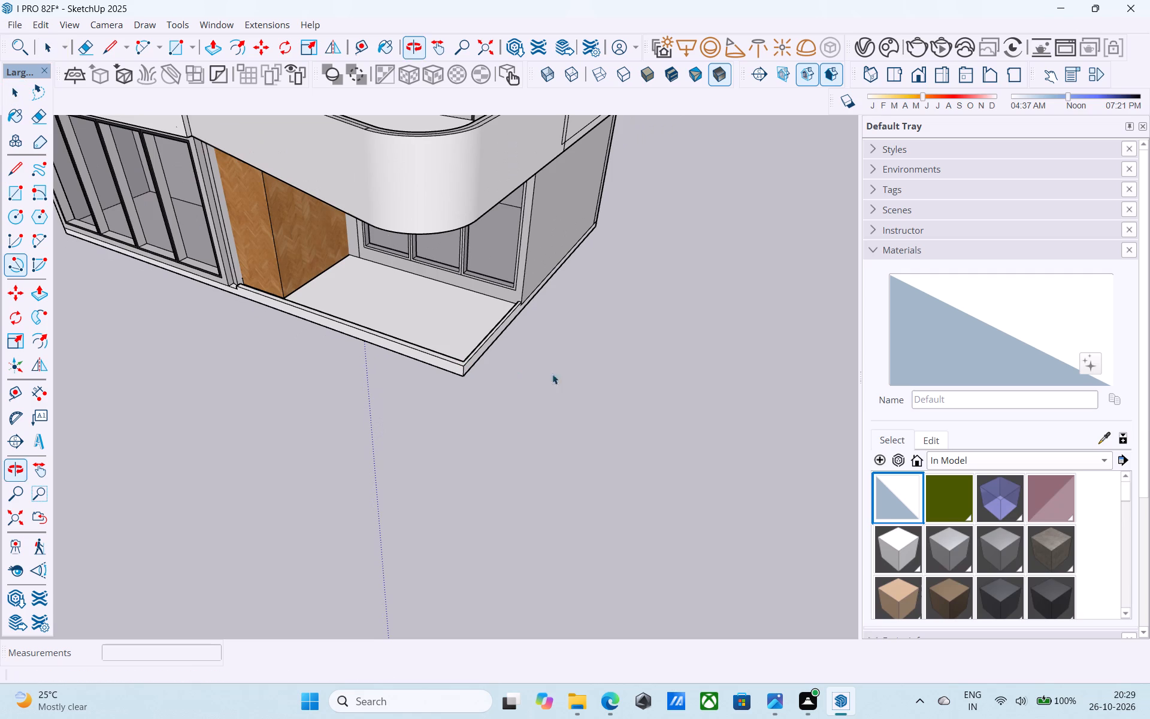
pyautogui.click(1019, 467)
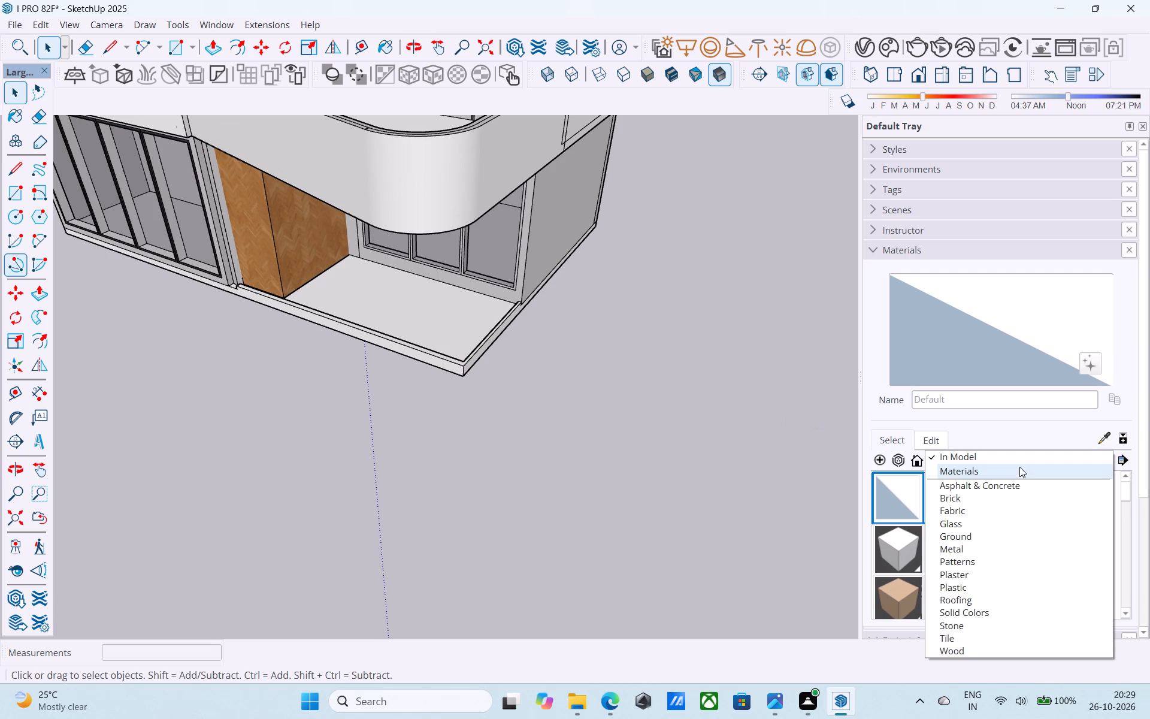
pyautogui.click(1010, 595)
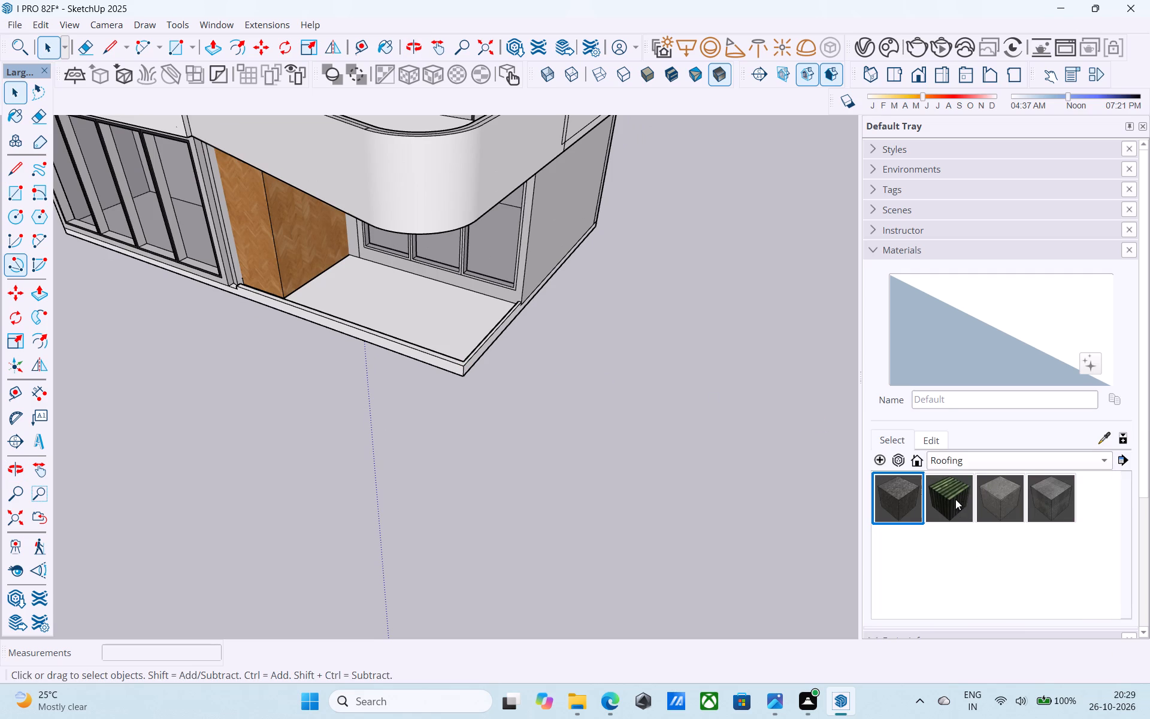
pyautogui.click(955, 499)
pyautogui.click(455, 339)
# Paint the base slab's front edge face and its porch-side edge face with Roofing_02_1K.
pyautogui.scroll(-6, 491, 487)
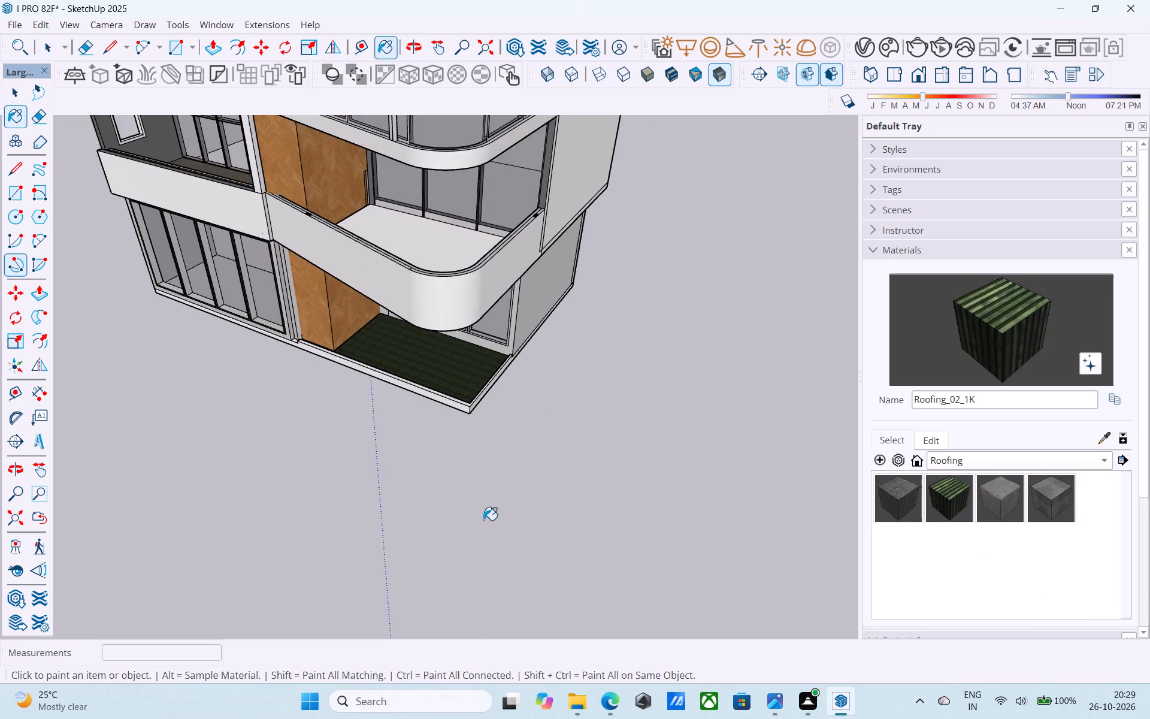
pyautogui.moveTo(507, 502); pyautogui.dragTo(679, 371, button='middle')
pyautogui.scroll(-4, 682, 371)
pyautogui.moveTo(622, 421); pyautogui.dragTo(599, 402, button='middle')
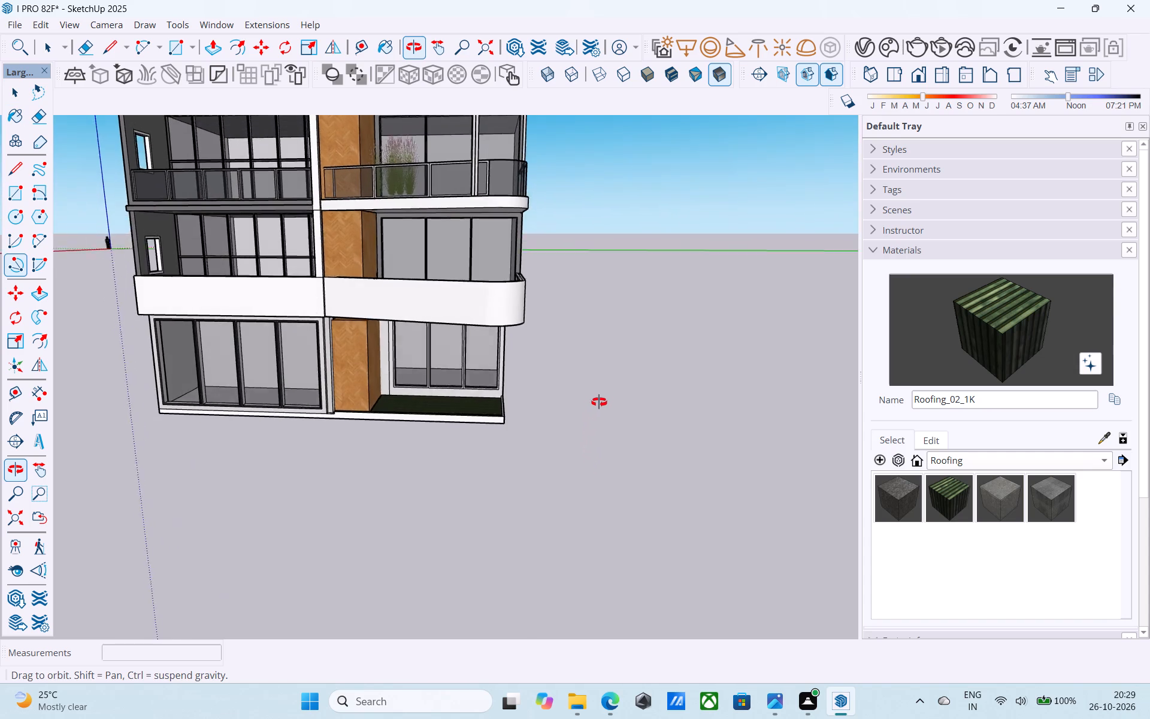
pyautogui.moveTo(599, 402); pyautogui.dragTo(614, 380, button='middle')
pyautogui.scroll(5, 361, 435)
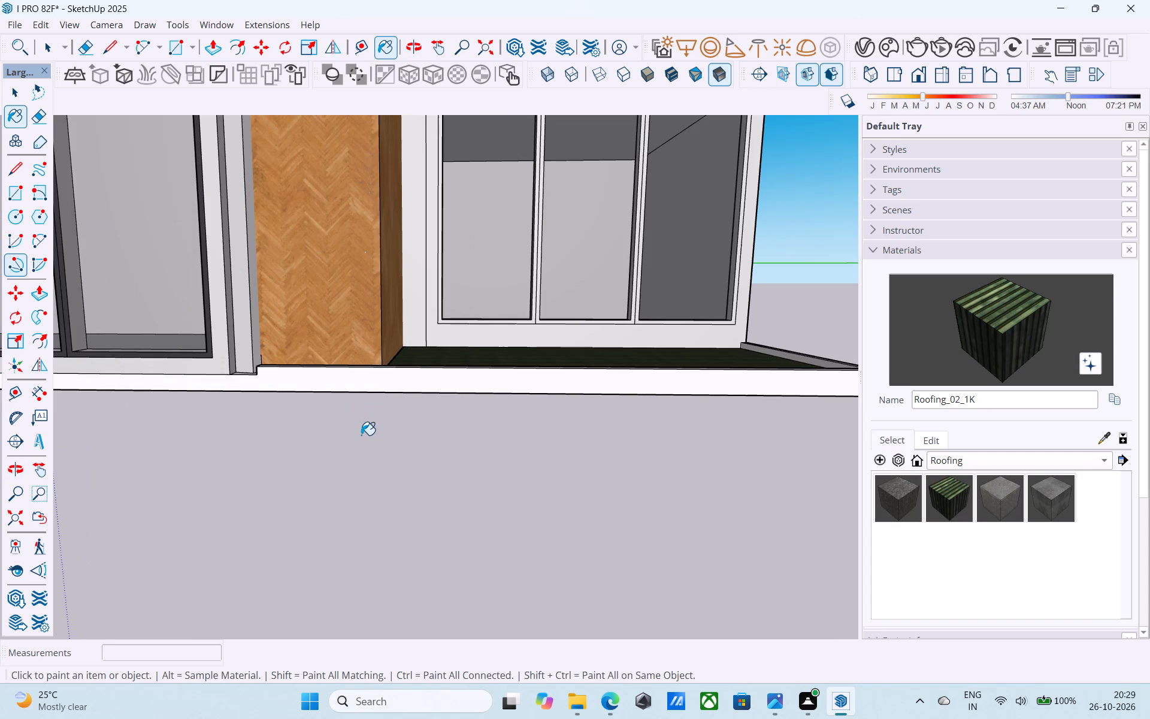
pyautogui.click(431, 376)
pyautogui.scroll(-9, 439, 385)
pyautogui.moveTo(476, 429); pyautogui.dragTo(153, 422, button='middle')
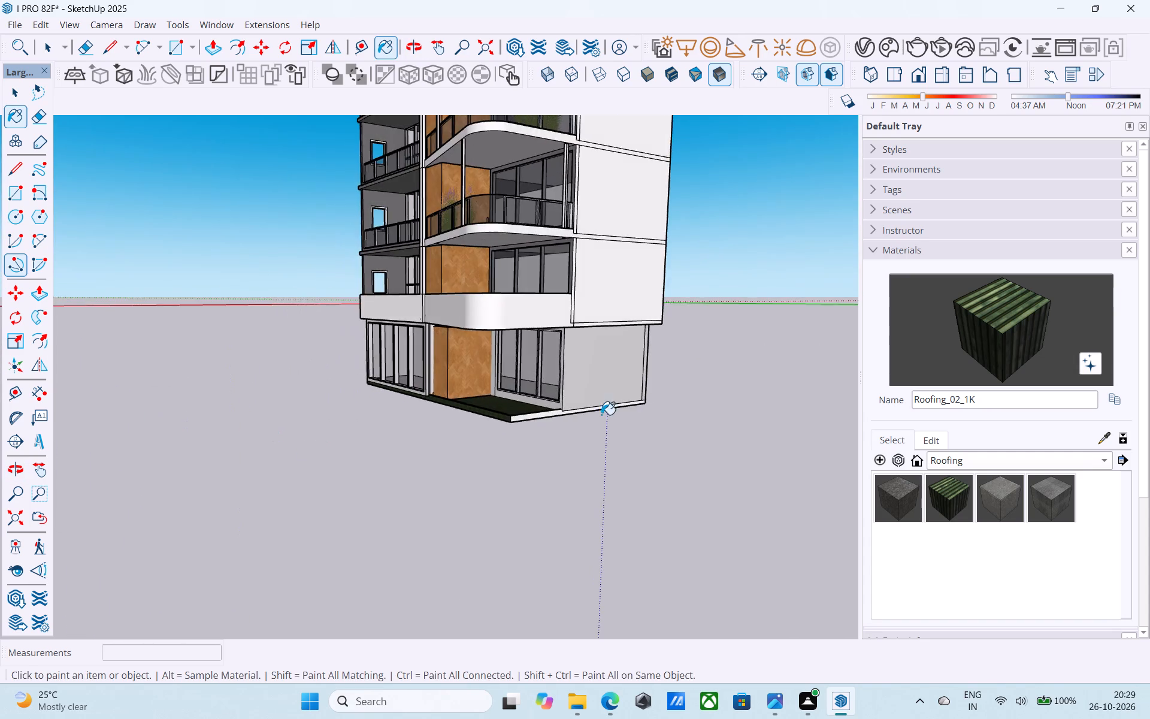
pyautogui.scroll(8, 601, 415)
pyautogui.scroll(-3, 485, 416)
pyautogui.click(400, 416)
# Paint the base slab's remaining side and rear edge faces with Roofing_02_1K.
pyautogui.moveTo(400, 416); pyautogui.dragTo(476, 416, button='middle')
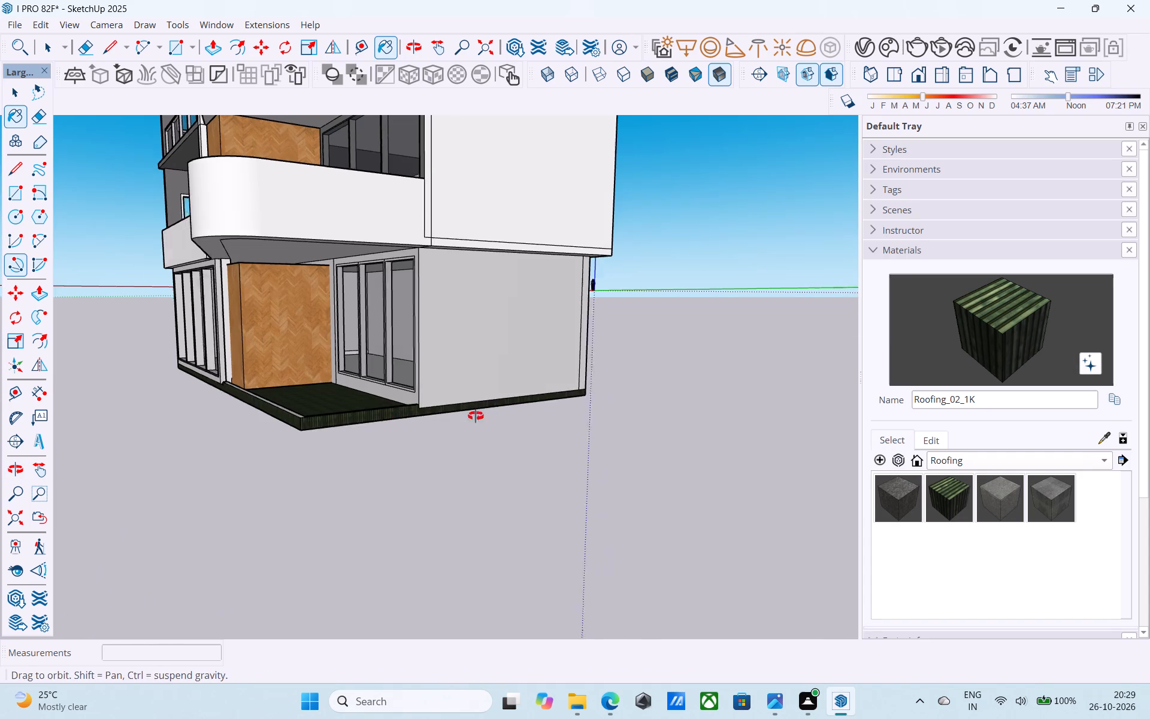
pyautogui.moveTo(476, 416); pyautogui.dragTo(863, 403, button='middle')
pyautogui.moveTo(509, 409); pyautogui.dragTo(733, 404, button='middle')
pyautogui.scroll(-3, 732, 404)
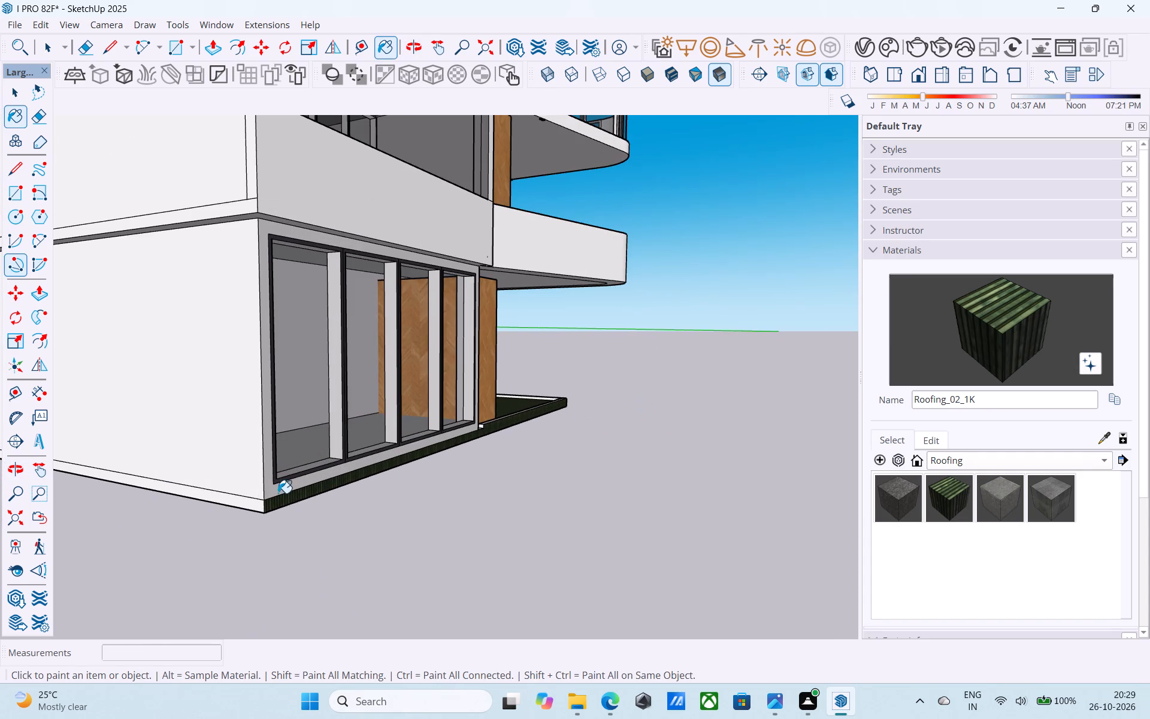
pyautogui.click(237, 507)
pyautogui.scroll(-6, 477, 487)
pyautogui.moveTo(216, 485); pyautogui.dragTo(646, 476, button='middle')
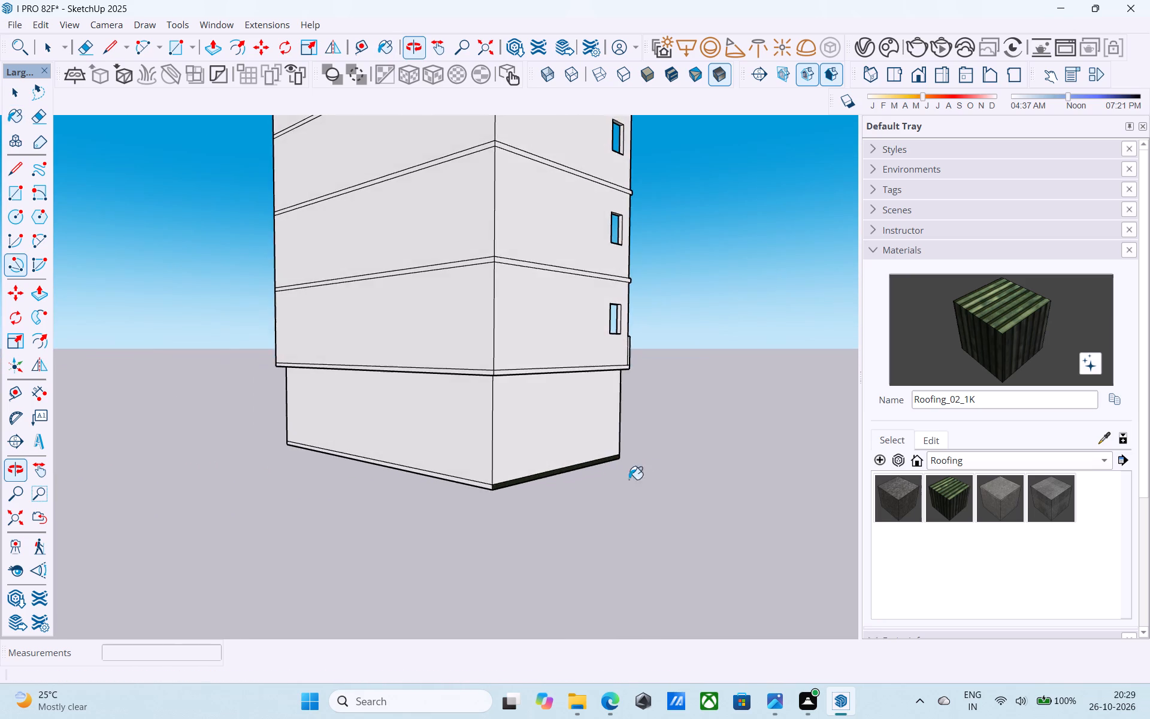
pyautogui.scroll(5, 505, 494)
pyautogui.click(473, 476)
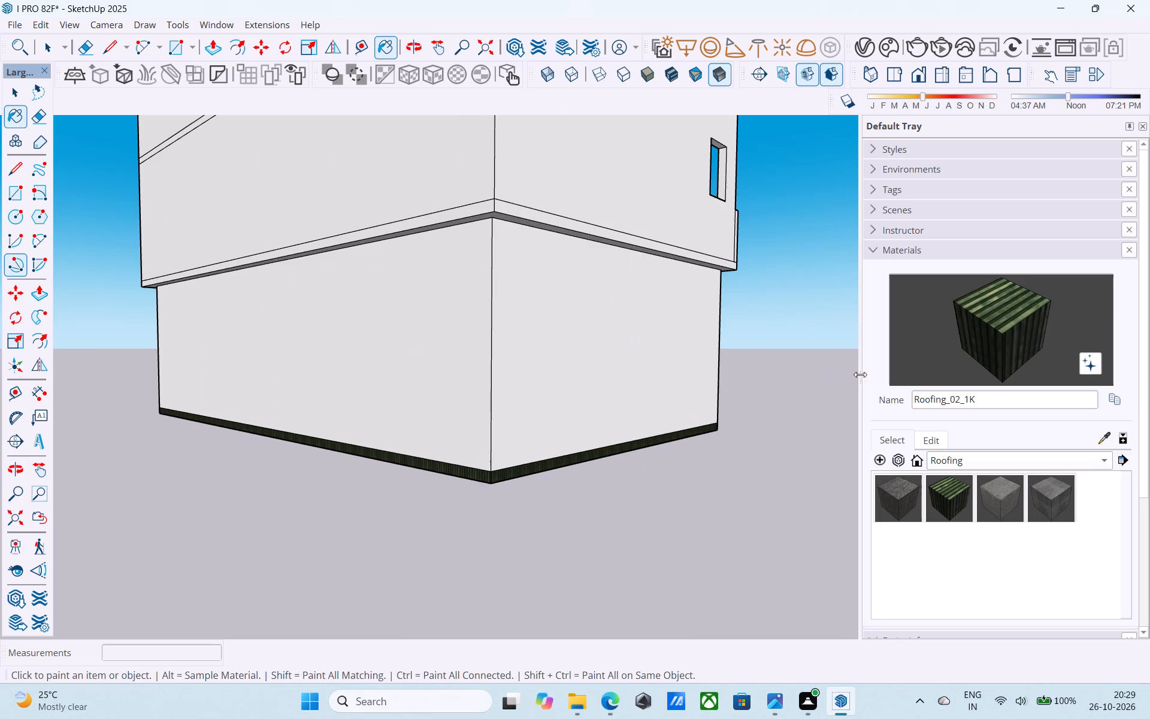
# Edit the Roofing_02_1K material and raise its colour brightness to a lighter green.
pyautogui.click(964, 348)
pyautogui.click(939, 437)
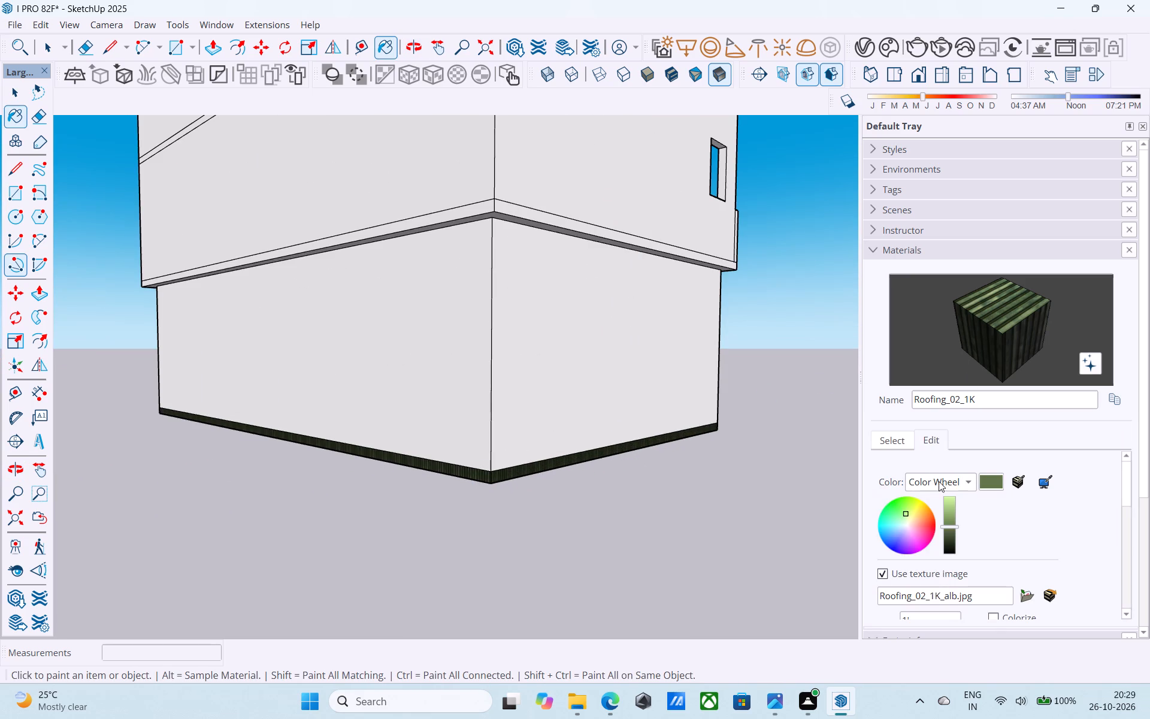
pyautogui.moveTo(954, 527); pyautogui.dragTo(954, 503)
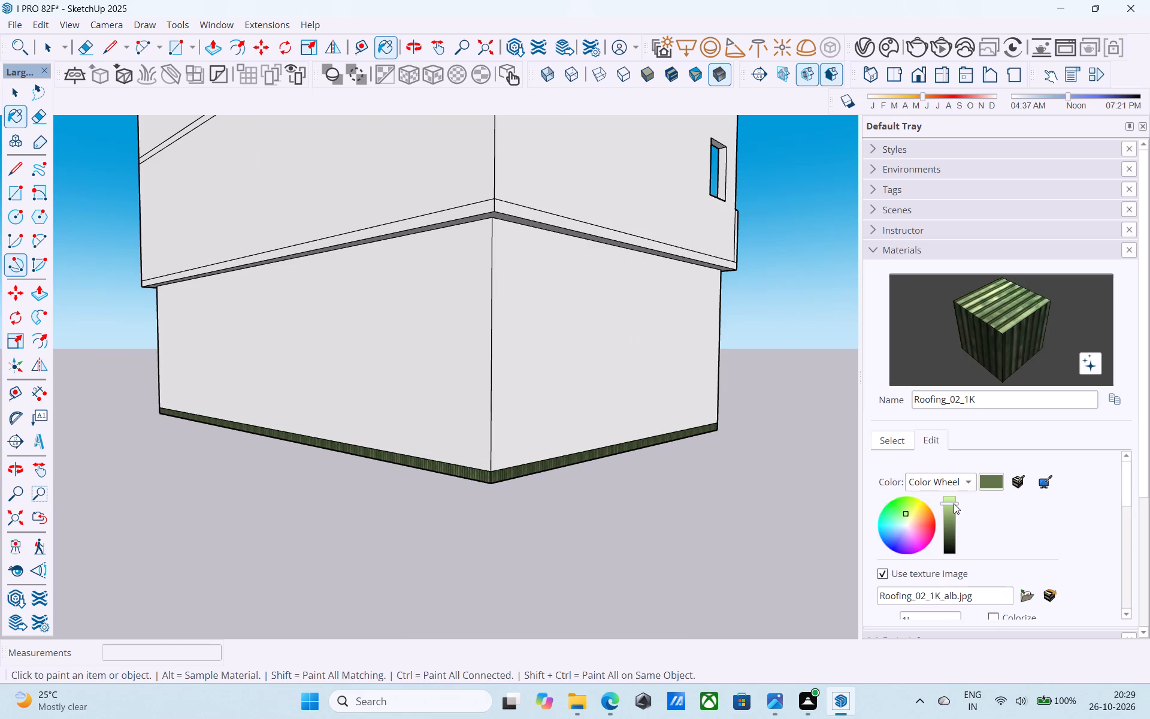
pyautogui.moveTo(954, 503); pyautogui.dragTo(960, 512)
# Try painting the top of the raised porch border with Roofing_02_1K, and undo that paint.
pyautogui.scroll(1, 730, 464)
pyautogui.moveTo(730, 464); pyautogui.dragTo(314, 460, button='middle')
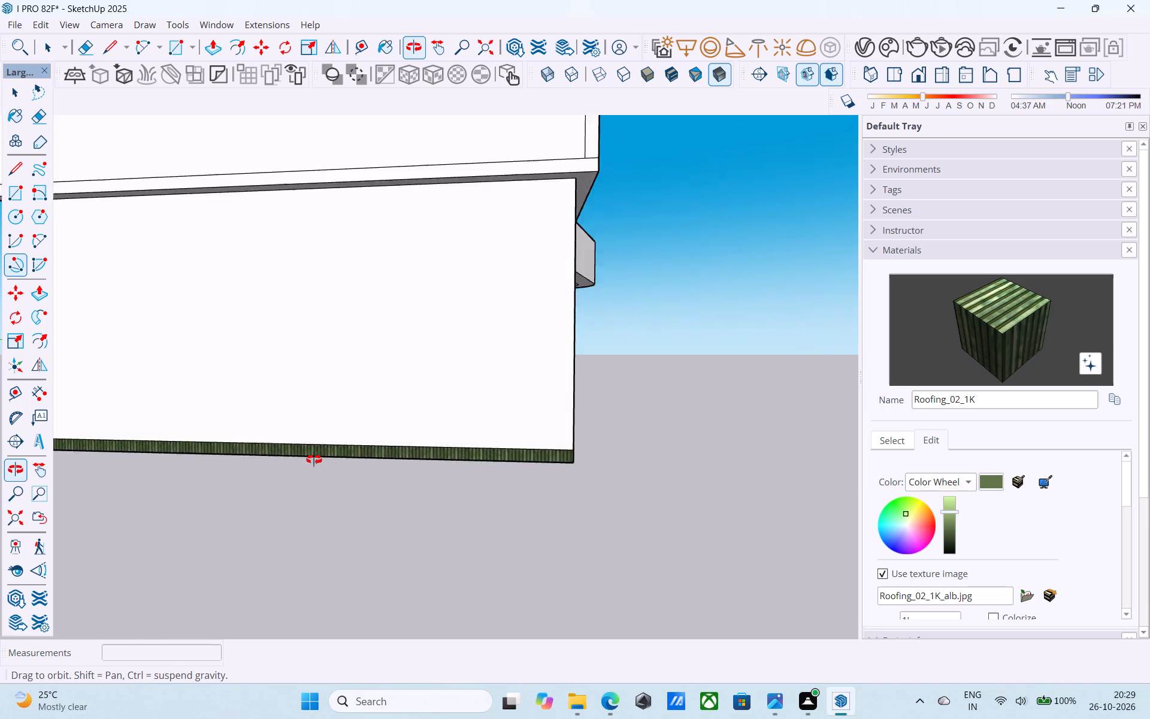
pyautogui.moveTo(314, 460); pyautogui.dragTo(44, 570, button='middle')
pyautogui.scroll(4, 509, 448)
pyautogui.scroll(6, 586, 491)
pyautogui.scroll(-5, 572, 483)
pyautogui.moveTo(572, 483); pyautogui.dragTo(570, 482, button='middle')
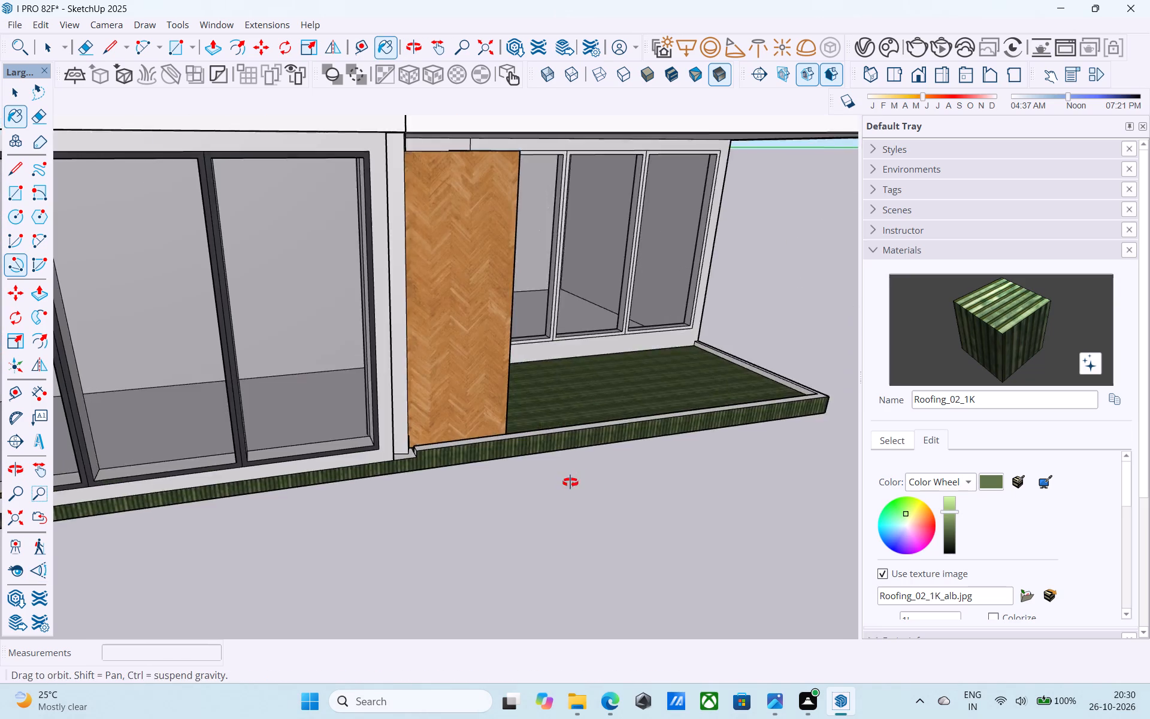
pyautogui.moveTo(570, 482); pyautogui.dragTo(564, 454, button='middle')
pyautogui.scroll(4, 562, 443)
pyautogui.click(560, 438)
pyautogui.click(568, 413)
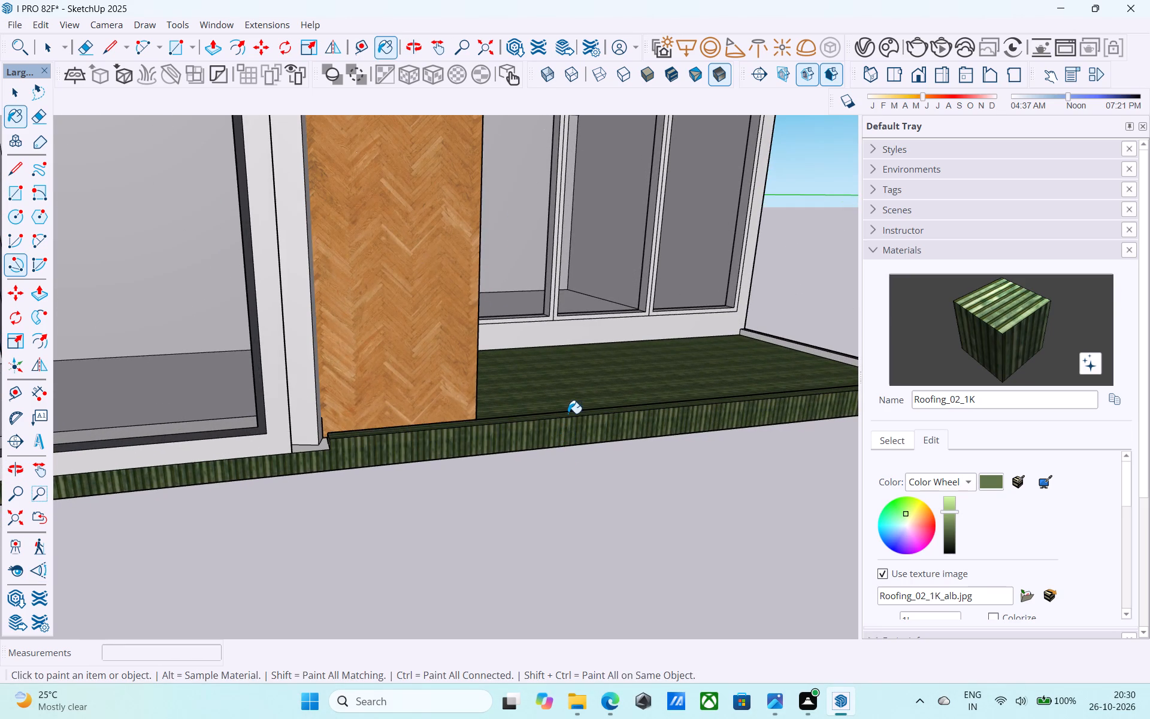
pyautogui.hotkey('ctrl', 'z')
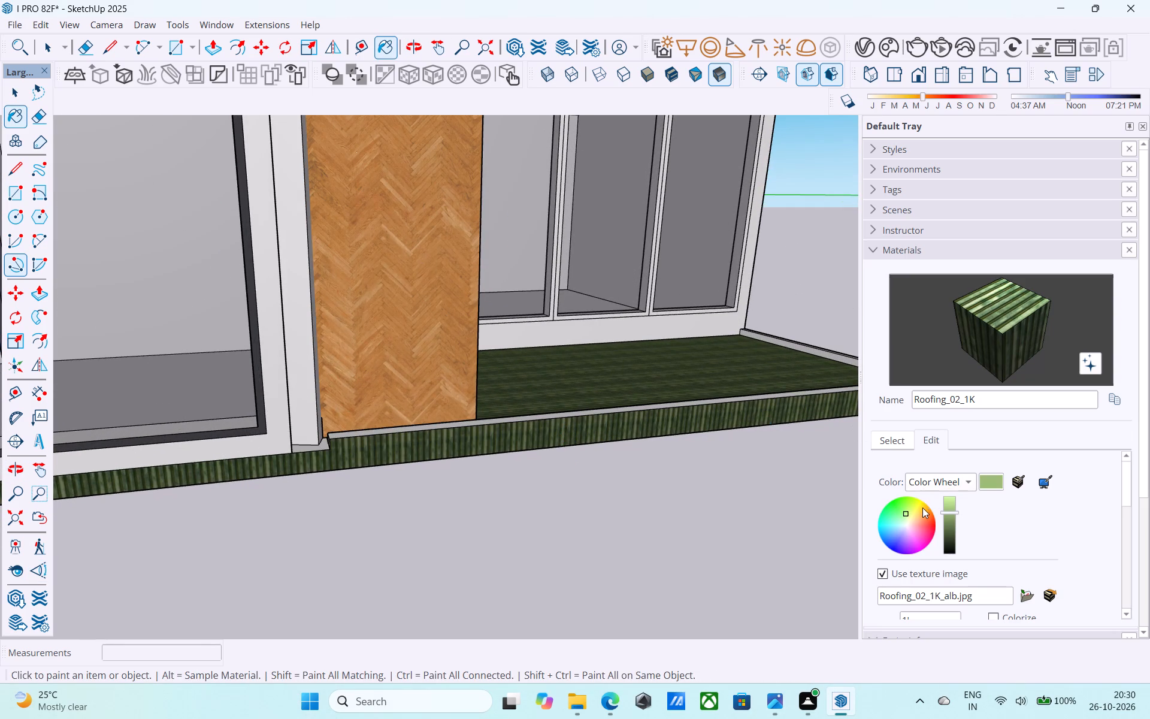
# Shift the Roofing_02_1K colour to a saturated vivid green at full brightness.
pyautogui.moveTo(907, 510); pyautogui.dragTo(903, 488)
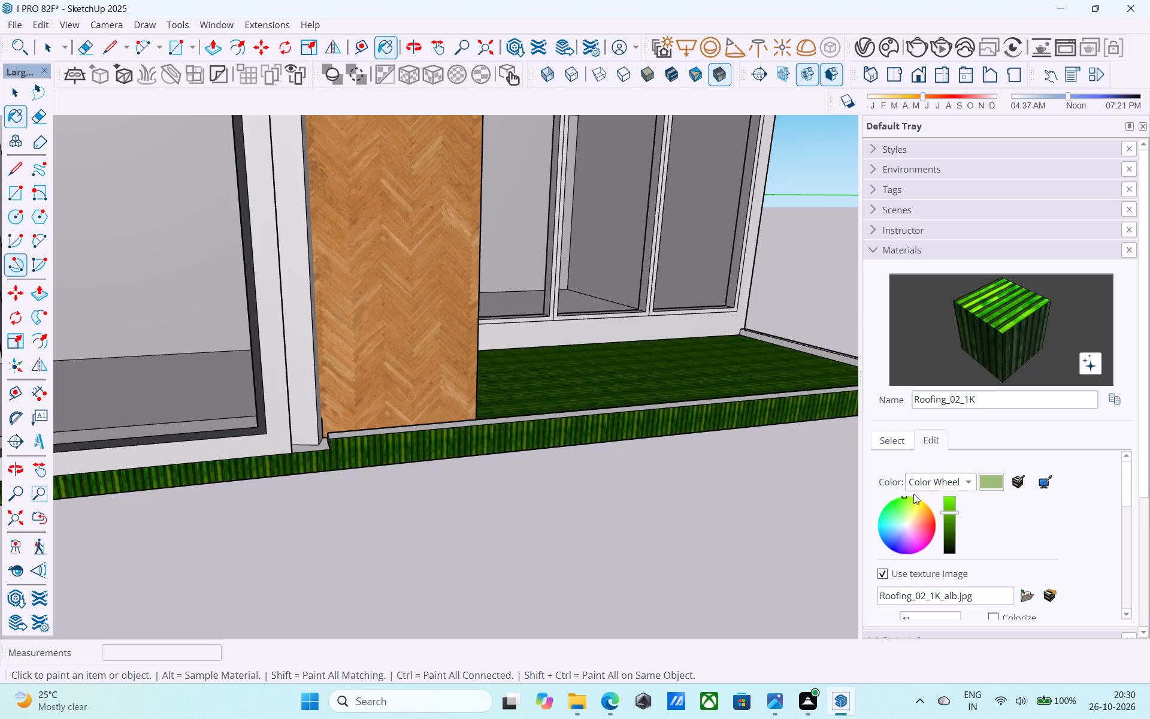
pyautogui.moveTo(903, 506); pyautogui.dragTo(885, 493)
pyautogui.moveTo(943, 512); pyautogui.dragTo(940, 506)
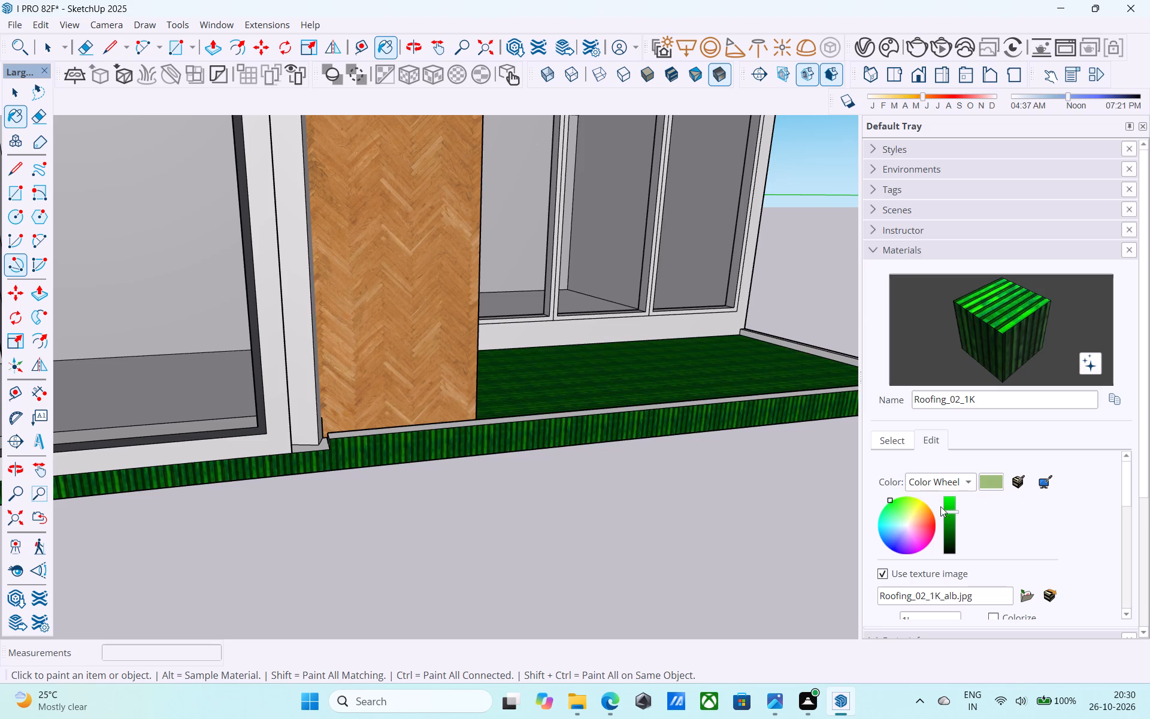
pyautogui.moveTo(940, 506); pyautogui.dragTo(937, 490)
# Paint the top face of the raised porch border with the vivid green Roofing_02_1K.
pyautogui.scroll(-5, 708, 469)
pyautogui.moveTo(704, 470); pyautogui.dragTo(479, 525, button='middle')
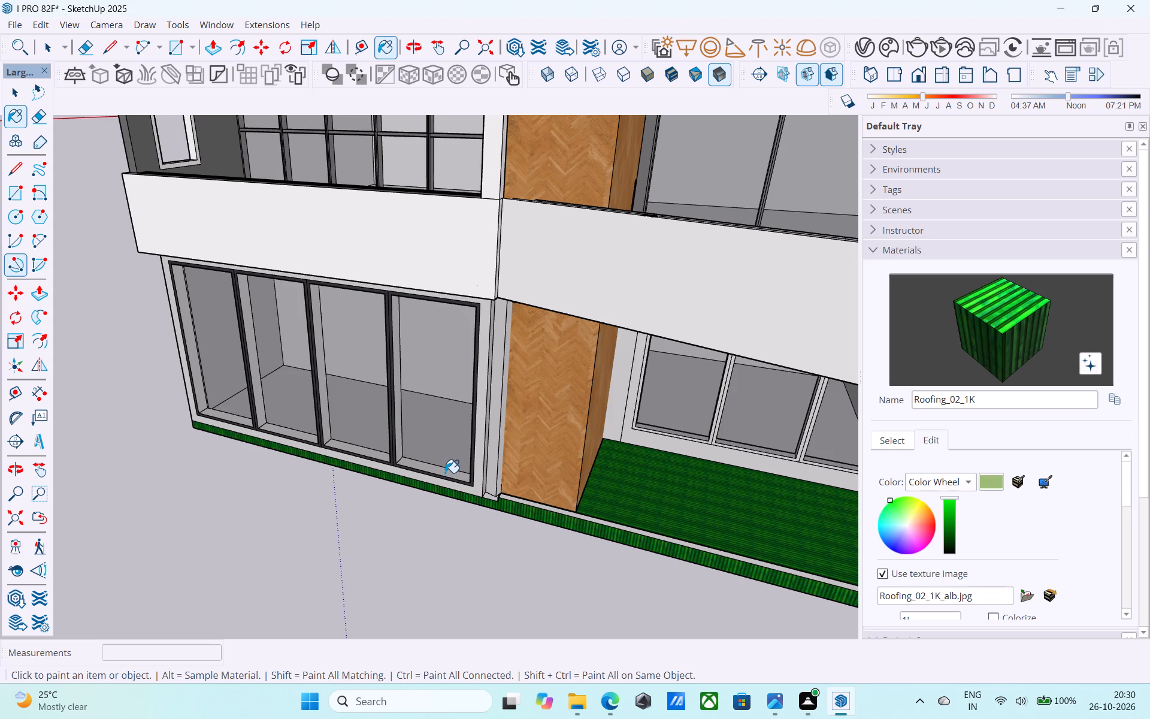
pyautogui.scroll(-1, 445, 473)
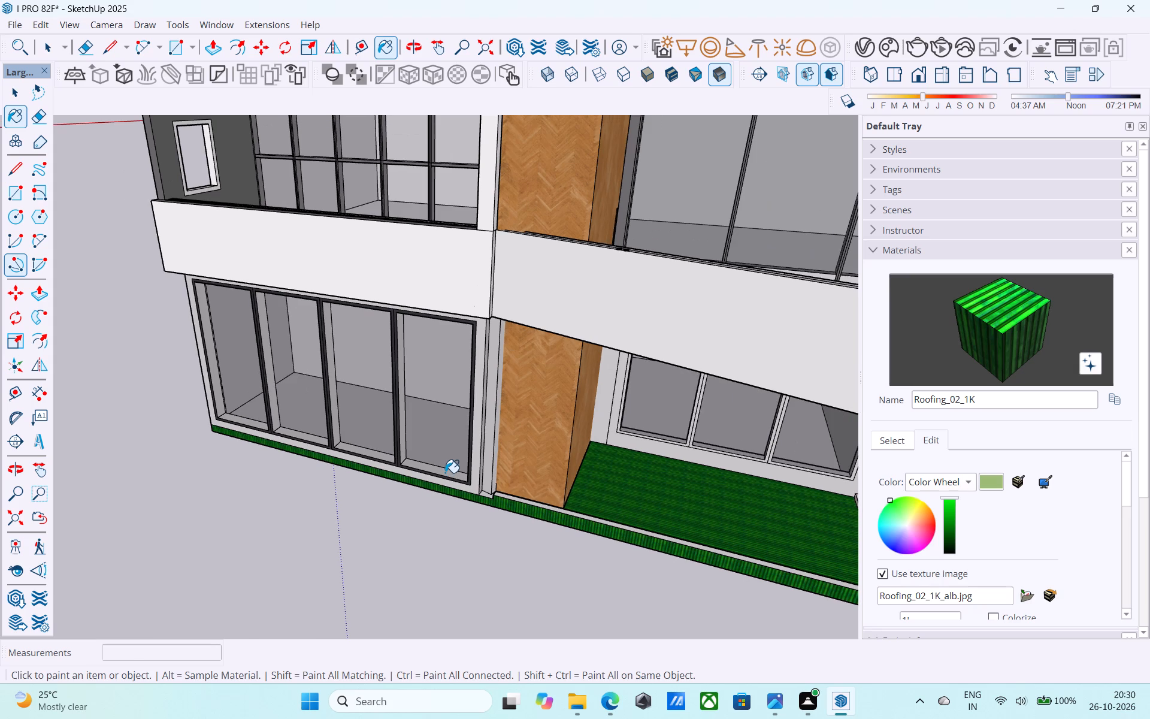
pyautogui.scroll(-5, 445, 473)
pyautogui.moveTo(445, 473); pyautogui.dragTo(465, 559, button='middle')
pyautogui.scroll(-1, 445, 473)
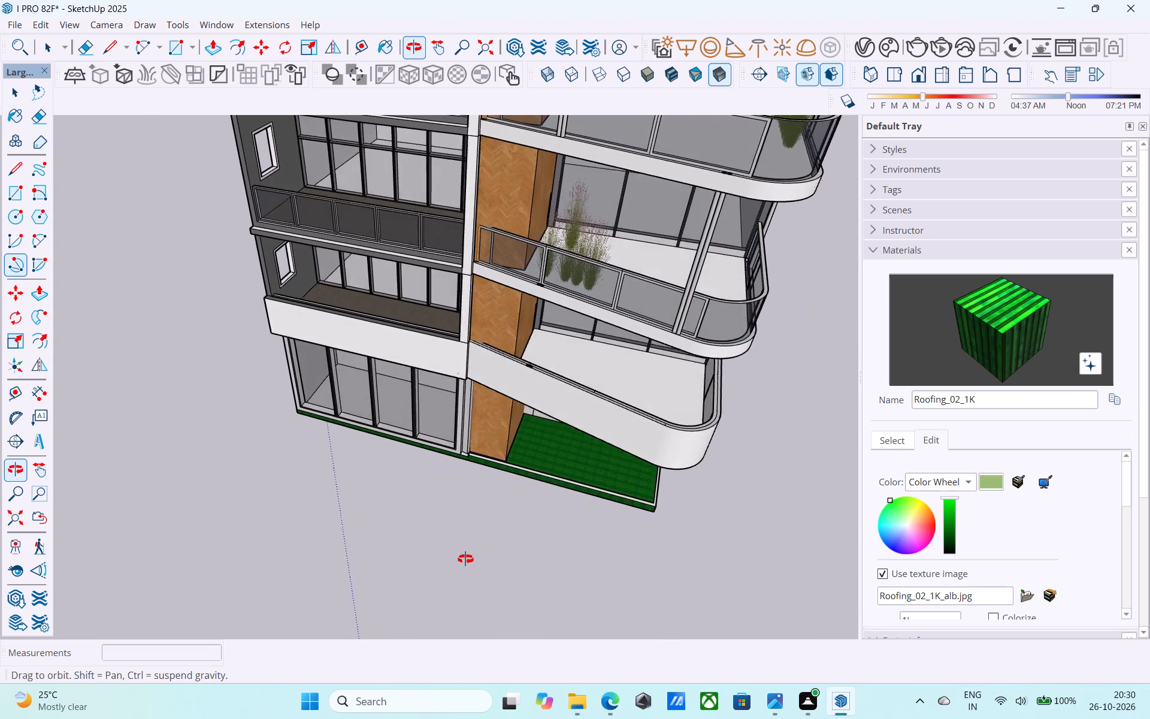
pyautogui.moveTo(465, 559); pyautogui.dragTo(473, 576, button='middle')
pyautogui.scroll(5, 560, 510)
pyautogui.scroll(12, 600, 464)
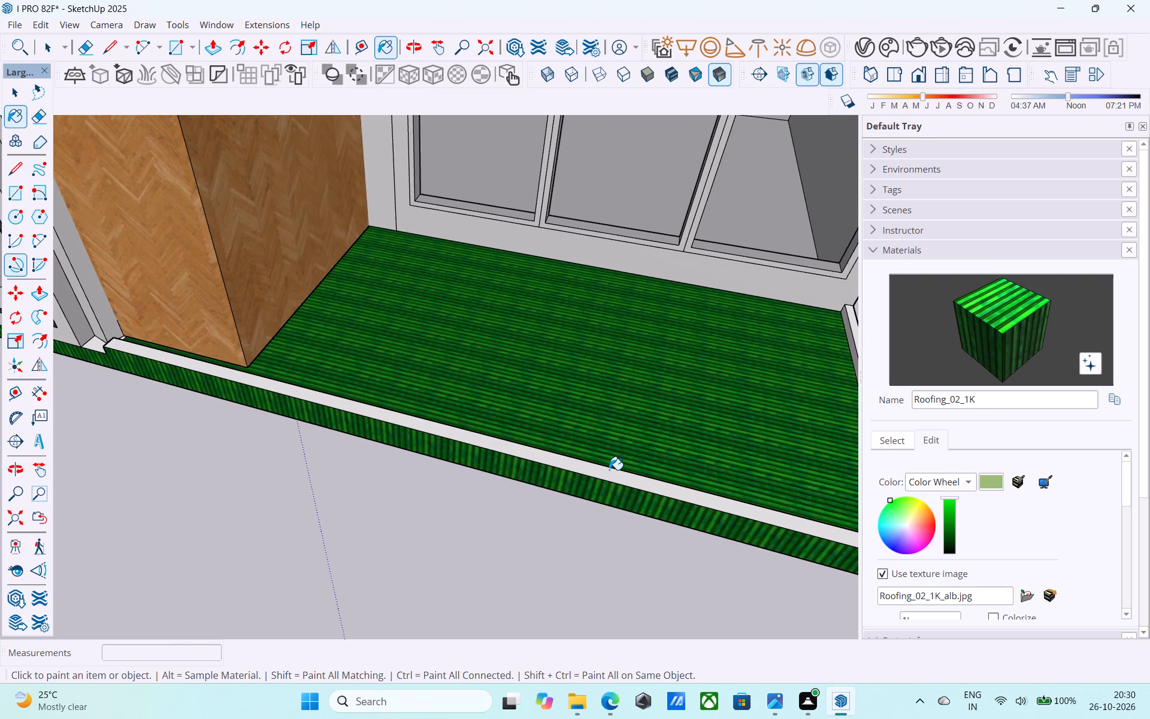
pyautogui.click(609, 470)
# Look over the painted porch and the whole building from close up, above and below.
pyautogui.scroll(-7, 483, 491)
pyautogui.moveTo(405, 507); pyautogui.dragTo(229, 411, button='middle')
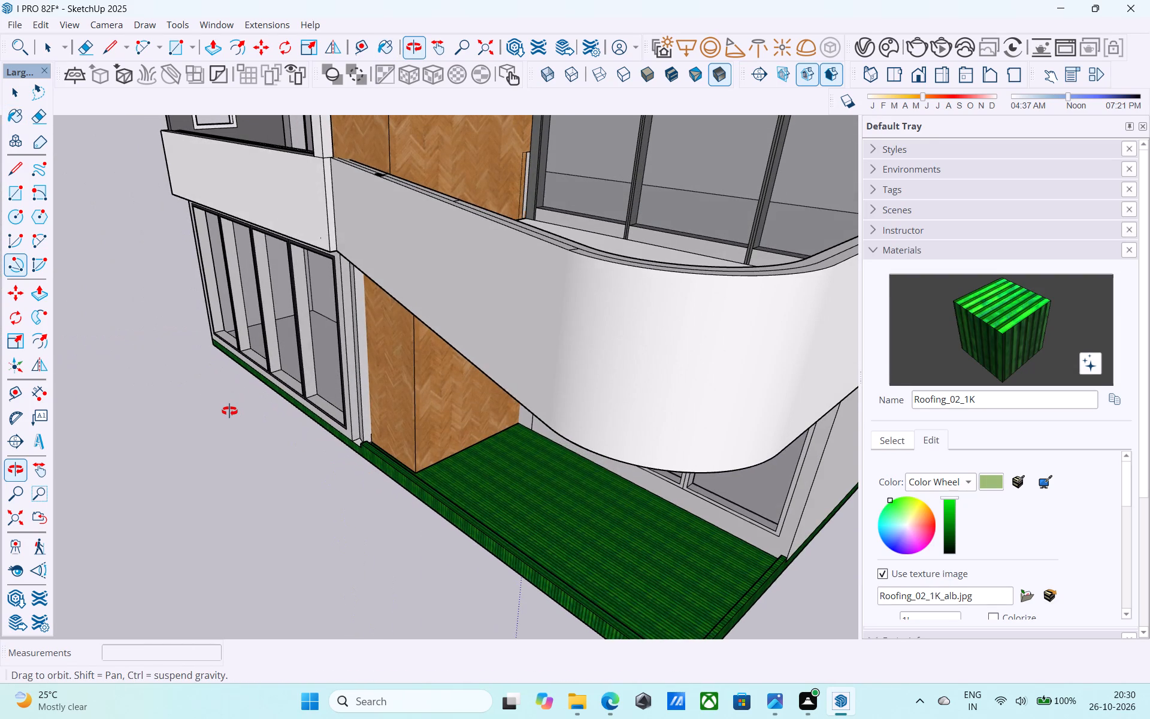
pyautogui.moveTo(229, 411); pyautogui.dragTo(326, 384, button='middle')
pyautogui.scroll(-2, 332, 382)
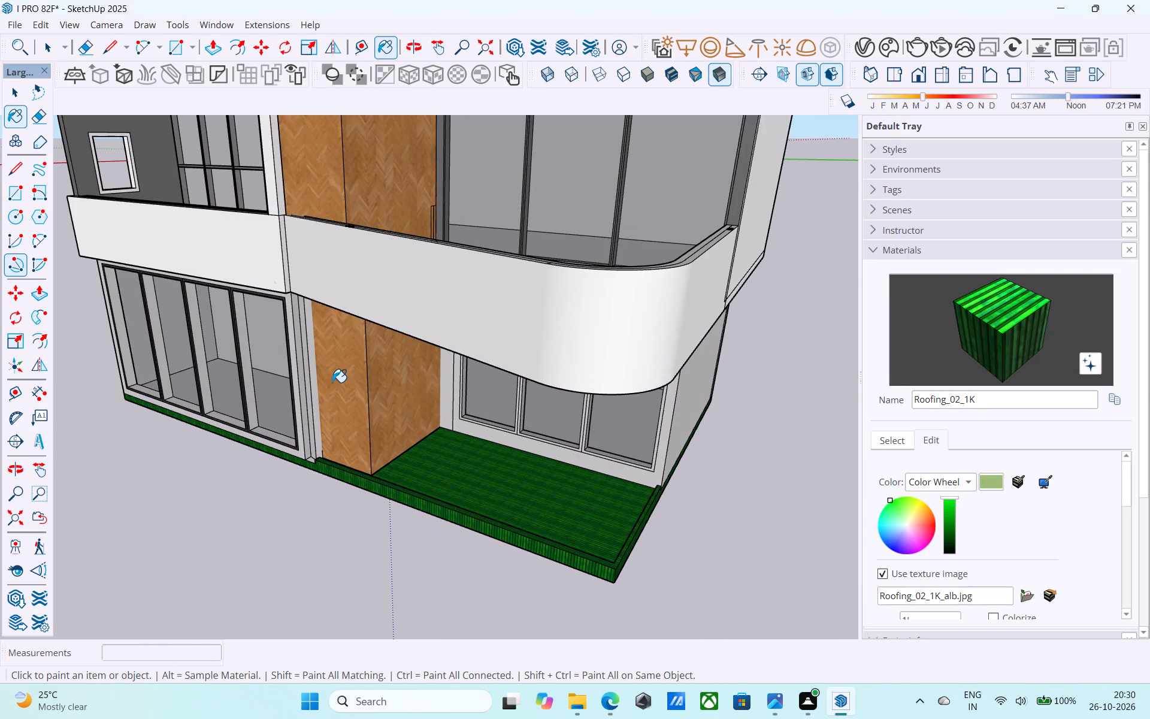
pyautogui.scroll(-5, 332, 382)
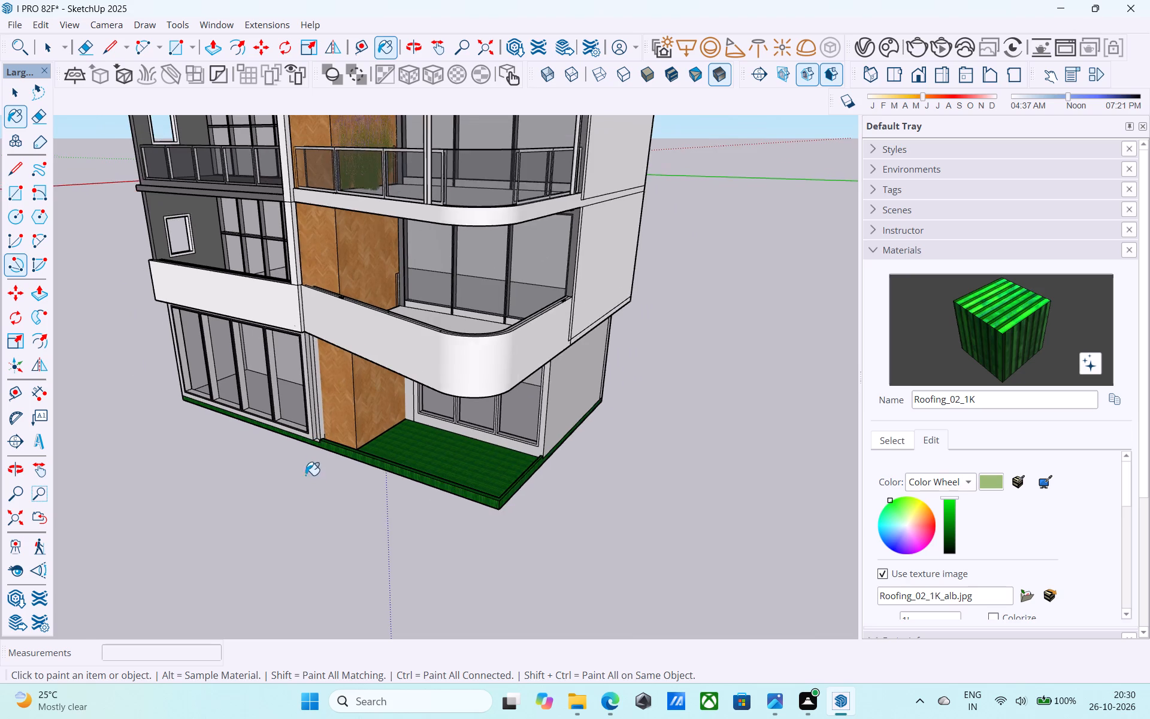
pyautogui.scroll(-5, 305, 475)
pyautogui.scroll(-14, 337, 531)
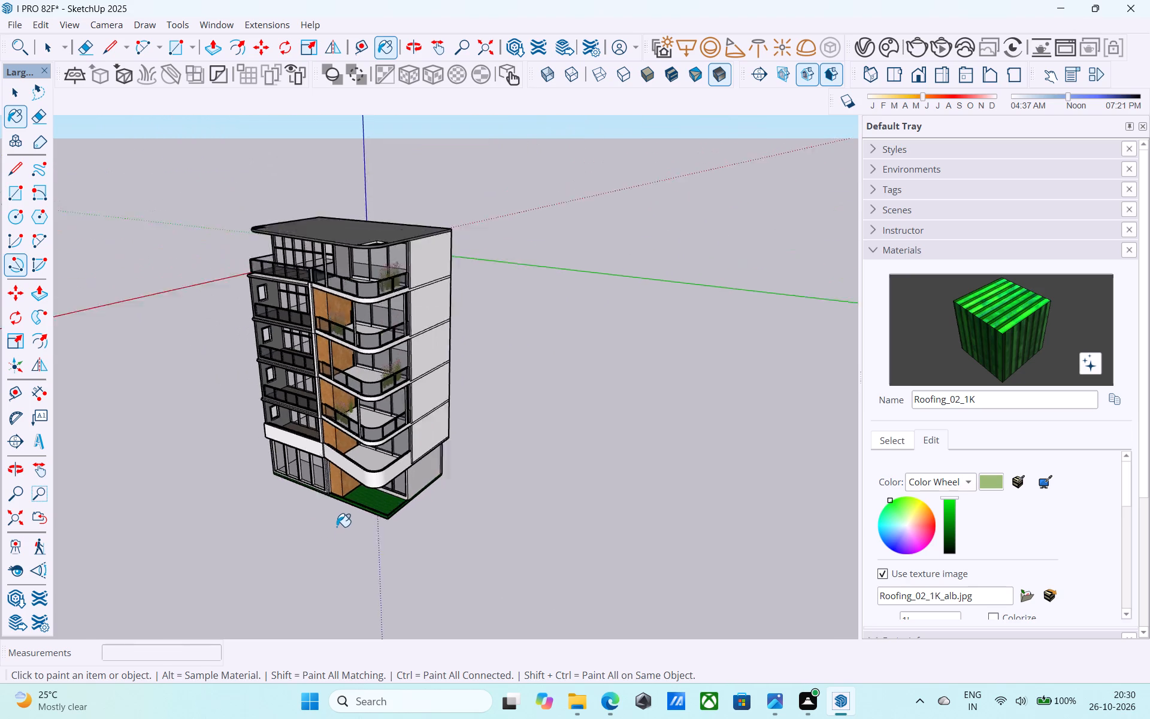
pyautogui.scroll(-1, 337, 527)
pyautogui.moveTo(337, 527); pyautogui.dragTo(422, 164, button='middle')
pyautogui.scroll(3, 363, 418)
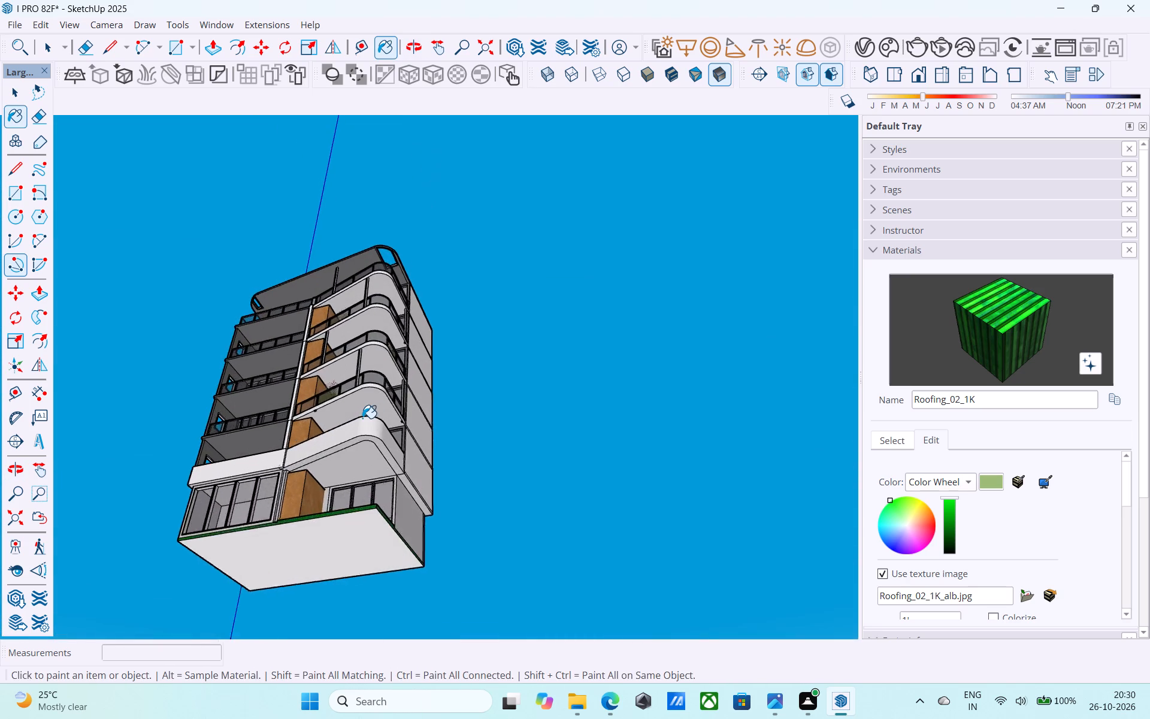
pyautogui.scroll(4, 362, 418)
pyautogui.scroll(-7, 362, 418)
pyautogui.moveTo(362, 418); pyautogui.dragTo(400, 427, button='middle')
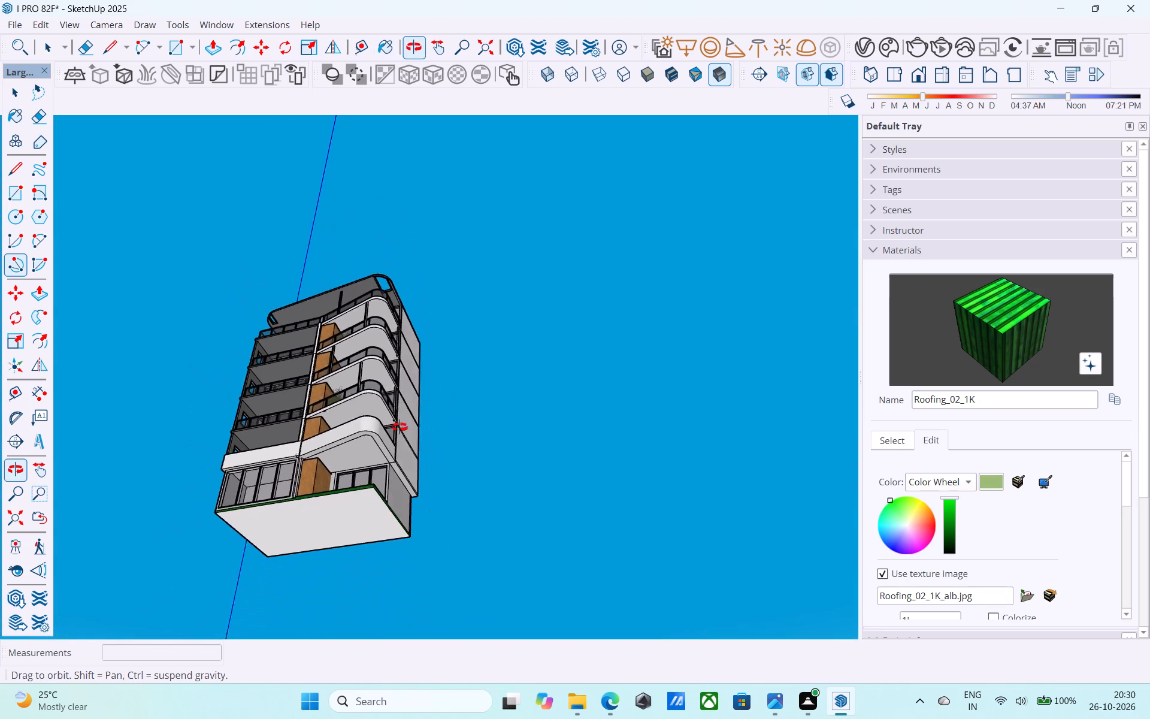
pyautogui.moveTo(400, 427); pyautogui.dragTo(601, 565, button='middle')
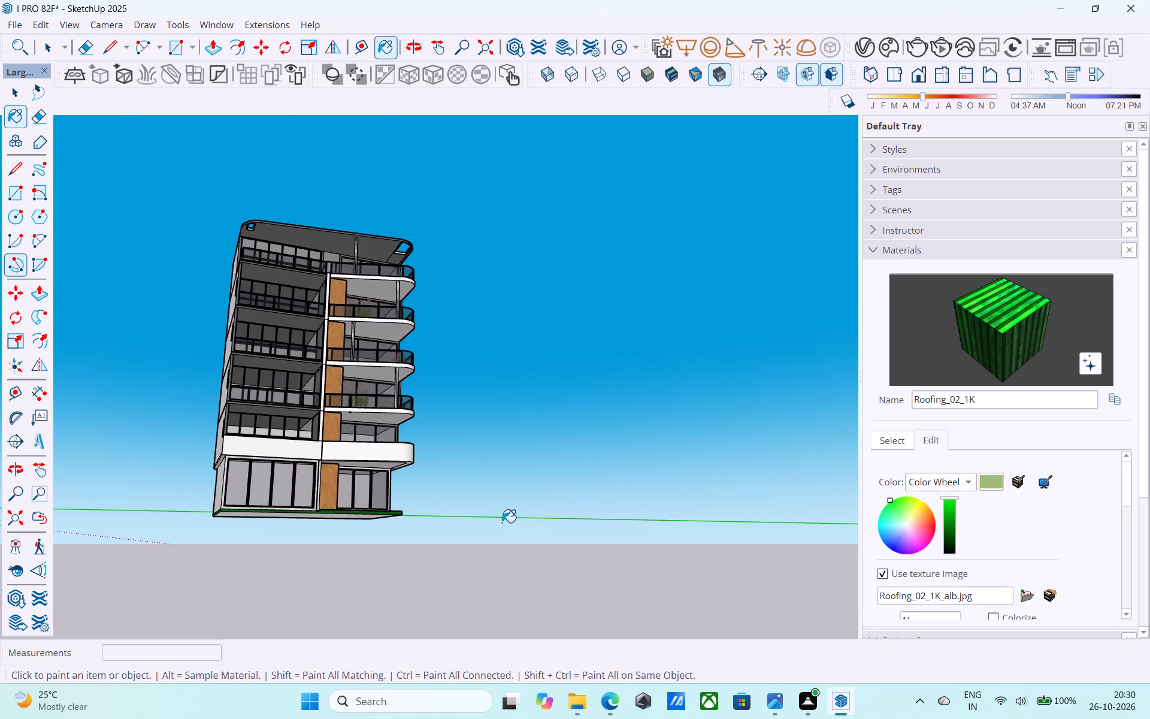
pyautogui.scroll(6, 501, 522)
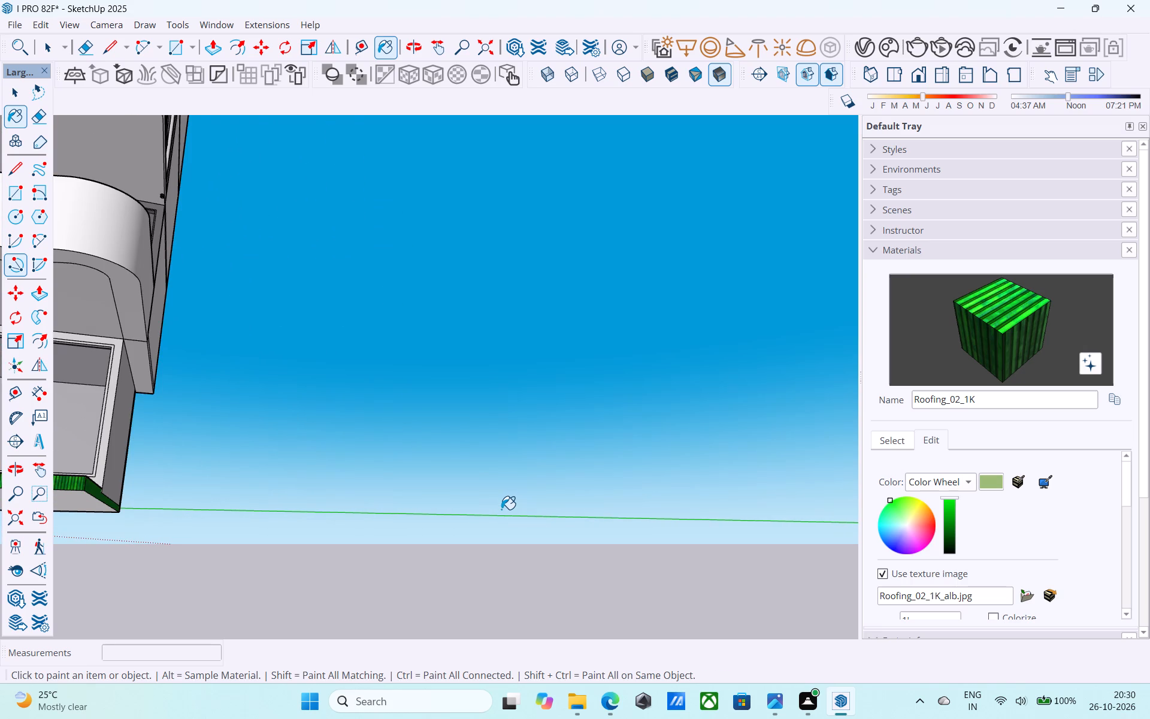
pyautogui.scroll(-7, 501, 509)
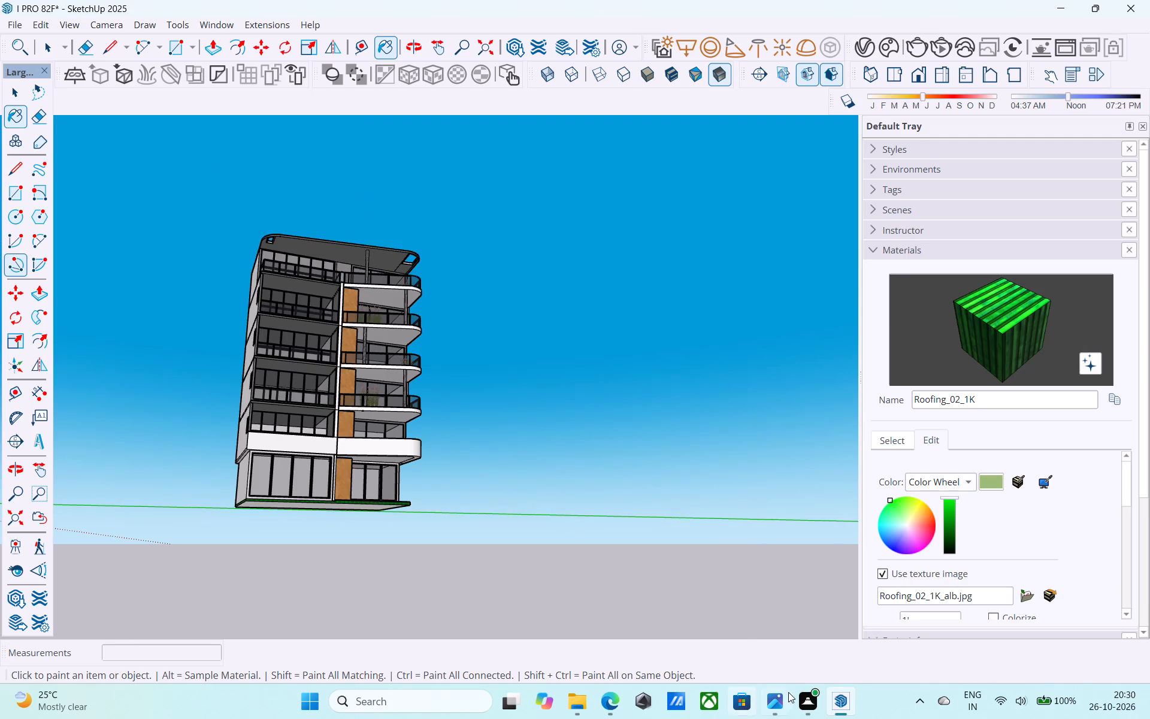
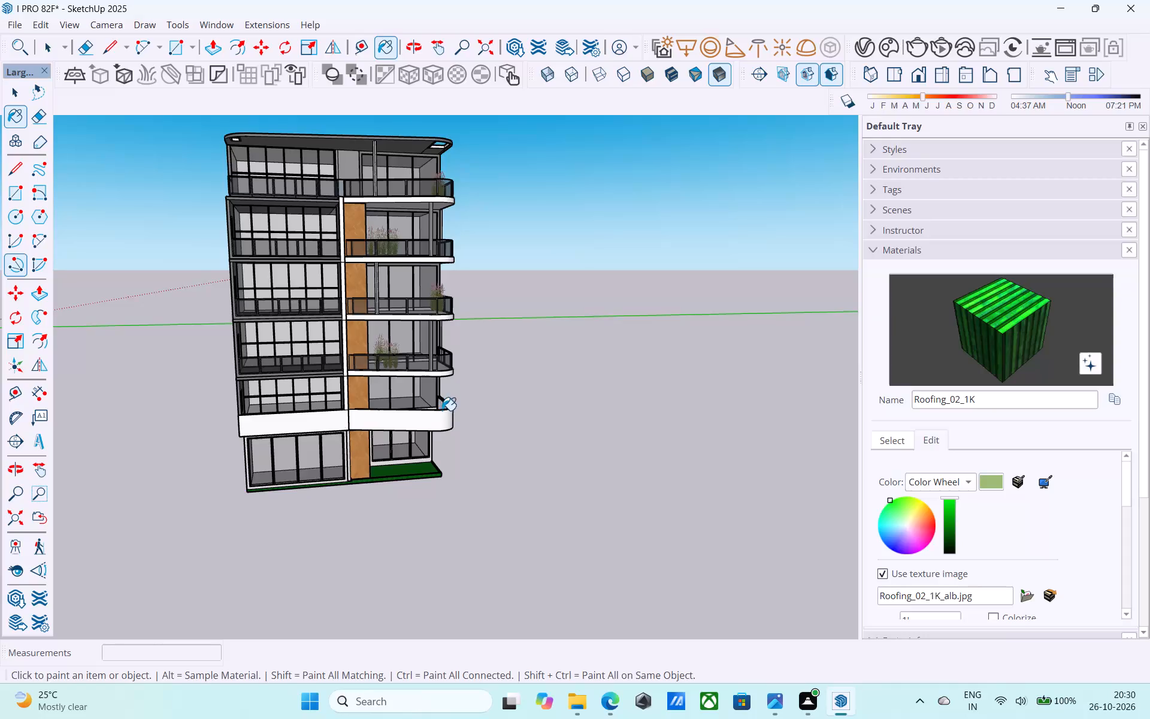
# Examine the building's front and side facades, including the balconies, columns and roof slab, from several angles.
pyautogui.scroll(-3, 445, 419)
pyautogui.moveTo(444, 421); pyautogui.dragTo(352, 420, button='middle')
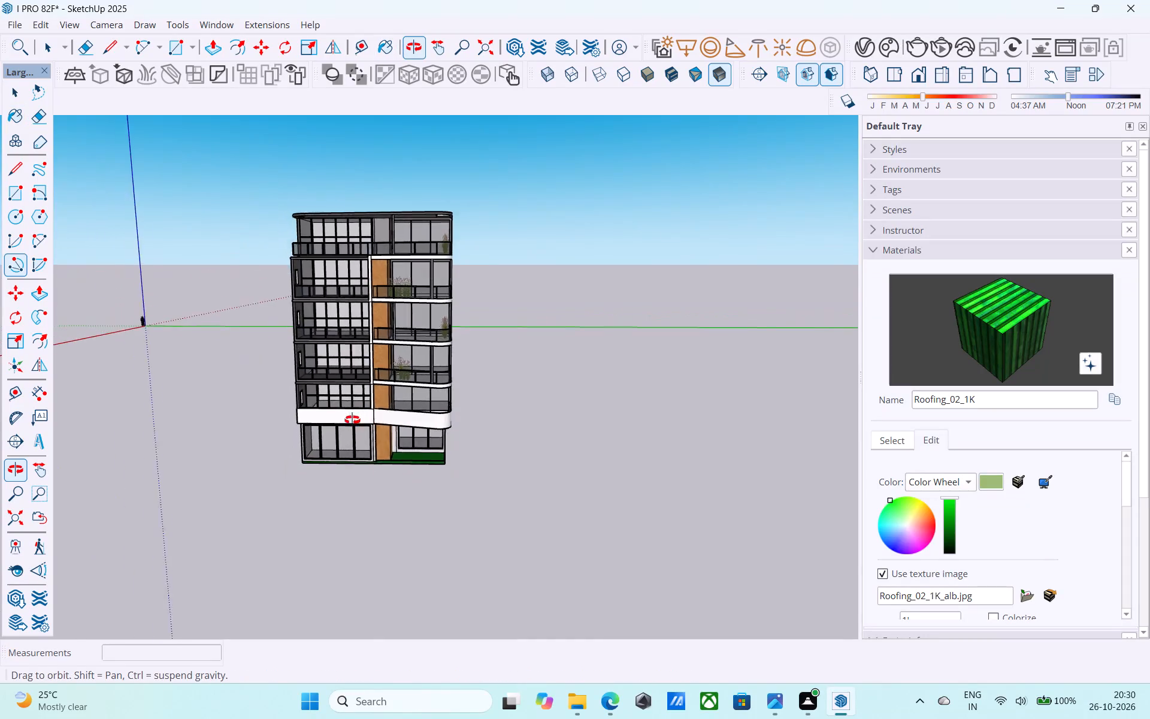
pyautogui.moveTo(352, 420); pyautogui.dragTo(348, 415, button='middle')
pyautogui.scroll(8, 359, 331)
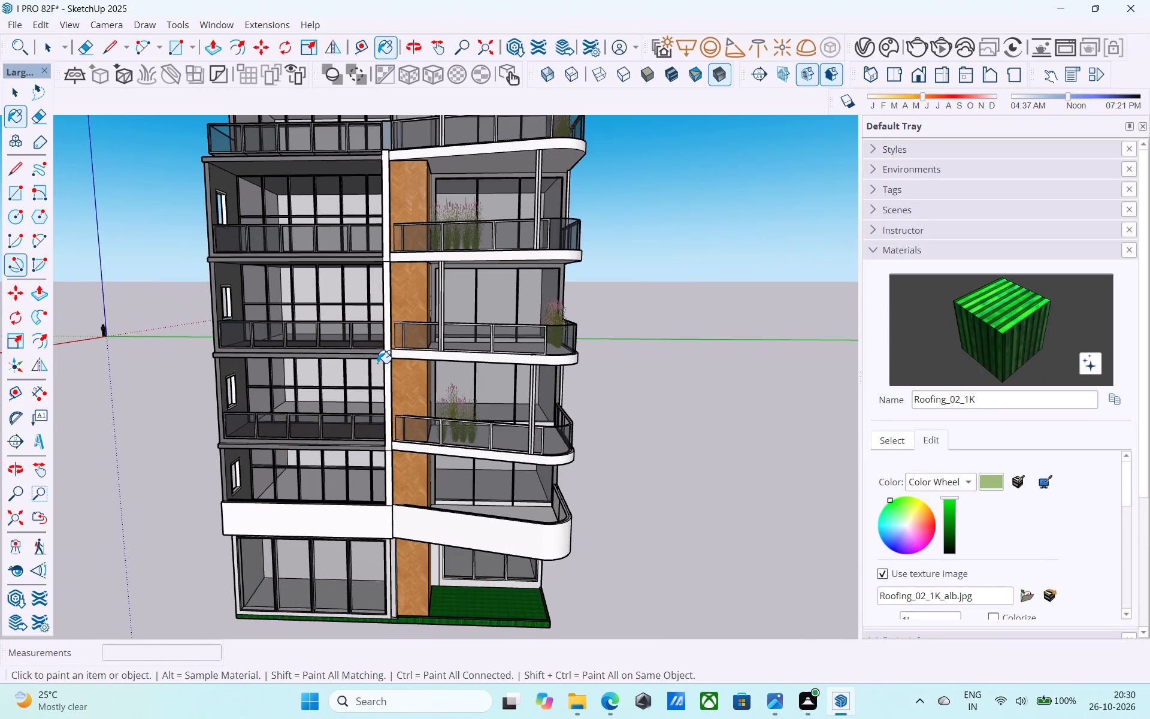
pyautogui.scroll(2, 397, 358)
pyautogui.scroll(-5, 447, 530)
pyautogui.moveTo(435, 527); pyautogui.dragTo(398, 510, button='middle')
pyautogui.scroll(1, 395, 506)
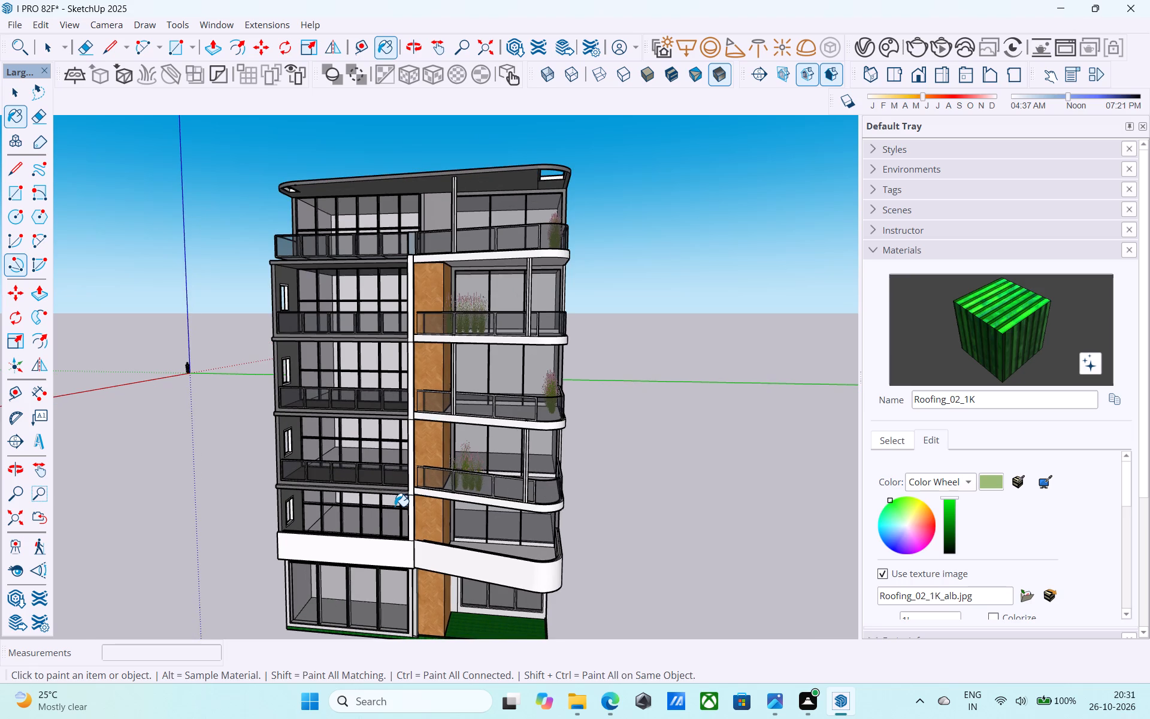
pyautogui.scroll(4, 395, 506)
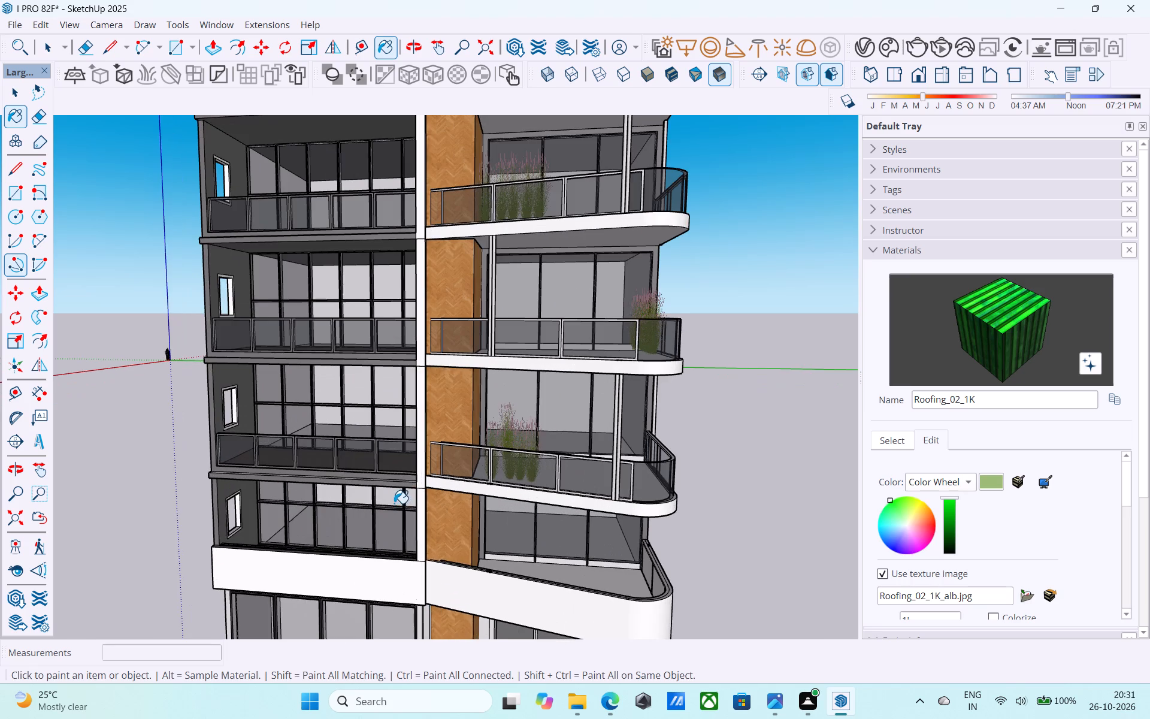
pyautogui.moveTo(393, 502); pyautogui.dragTo(384, 504, button='middle')
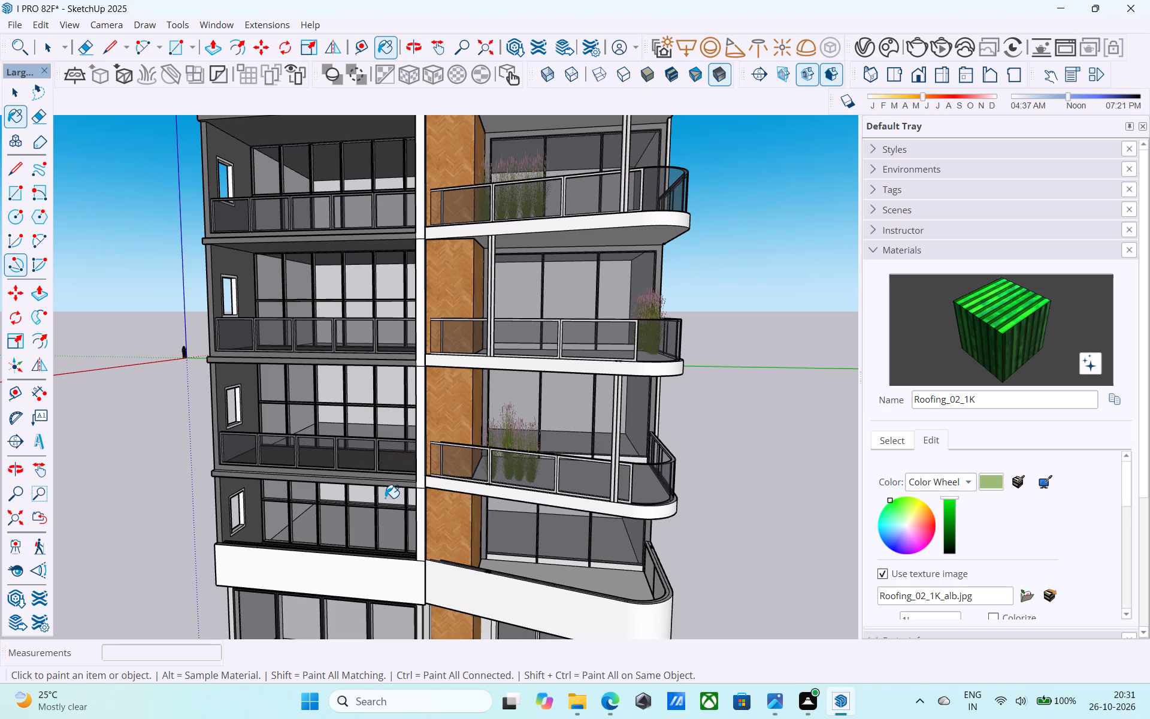
pyautogui.scroll(-3, 385, 497)
pyautogui.moveTo(385, 497); pyautogui.dragTo(398, 502, button='middle')
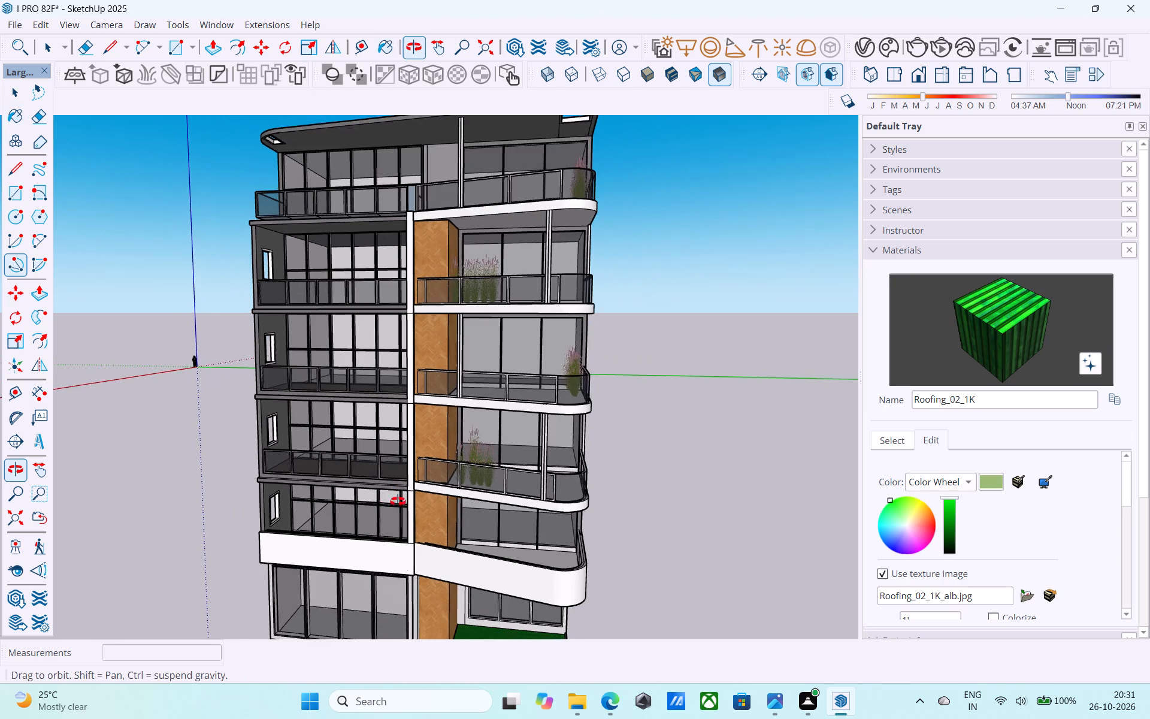
pyautogui.moveTo(398, 502); pyautogui.dragTo(420, 507, button='middle')
pyautogui.scroll(-2, 420, 507)
pyautogui.moveTo(418, 506); pyautogui.dragTo(663, 481, button='middle')
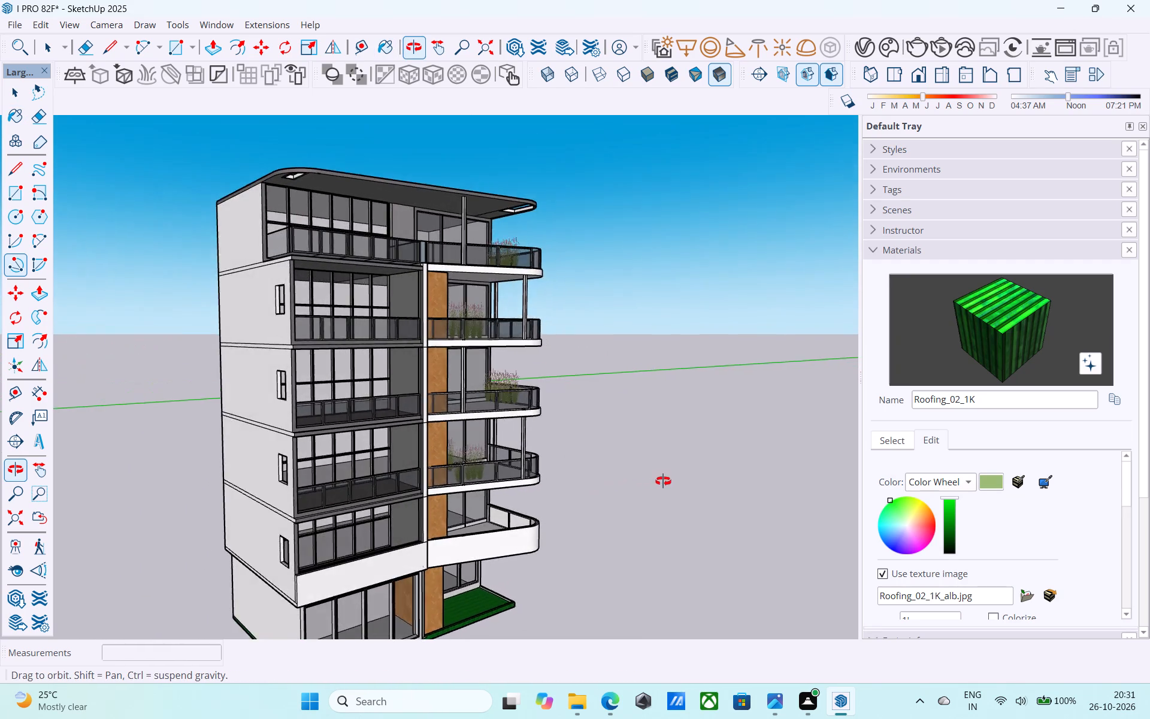
pyautogui.moveTo(663, 481); pyautogui.dragTo(346, 482, button='middle')
pyautogui.scroll(1, 346, 482)
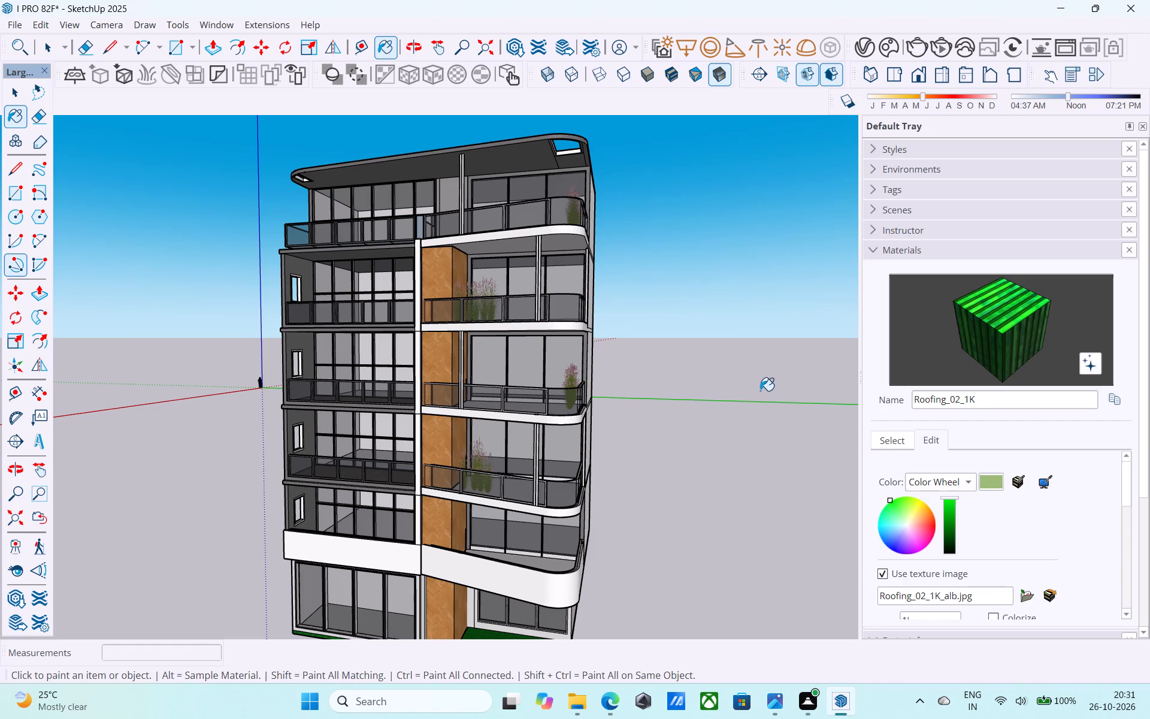
# Paint the inner faces of the small roof-slab opening above the gridded window wall with the in-model material M06_Steel_Smoke.
pyautogui.click(893, 443)
pyautogui.click(937, 457)
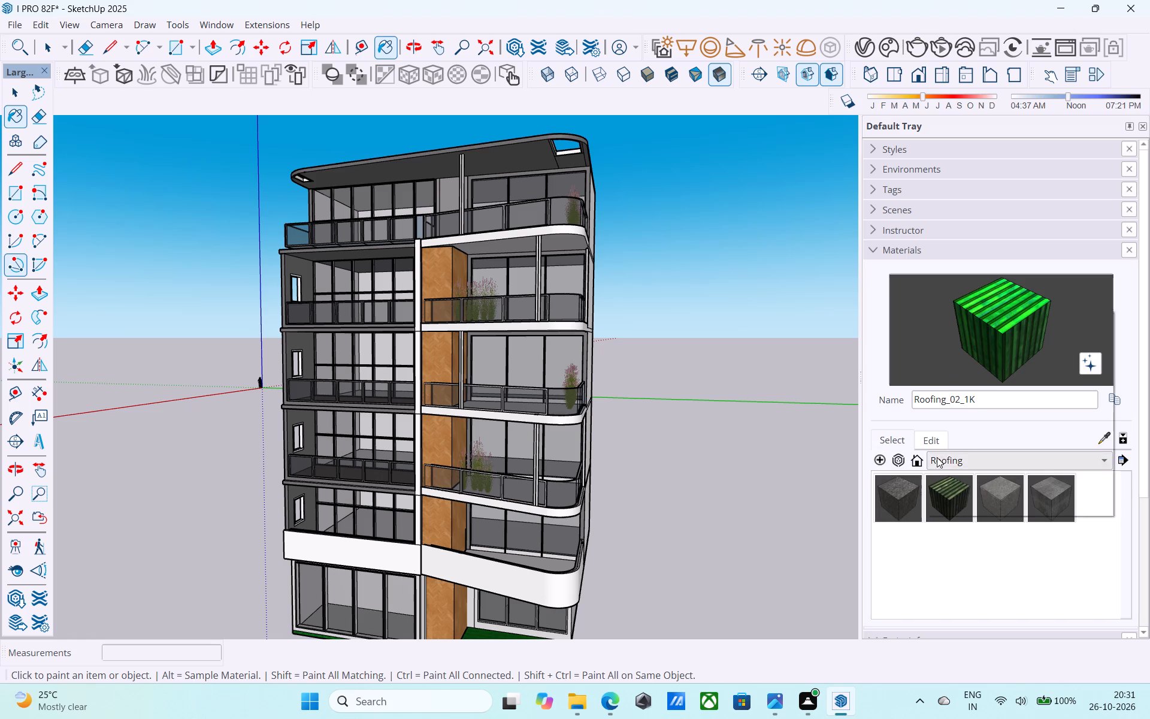
pyautogui.click(952, 318)
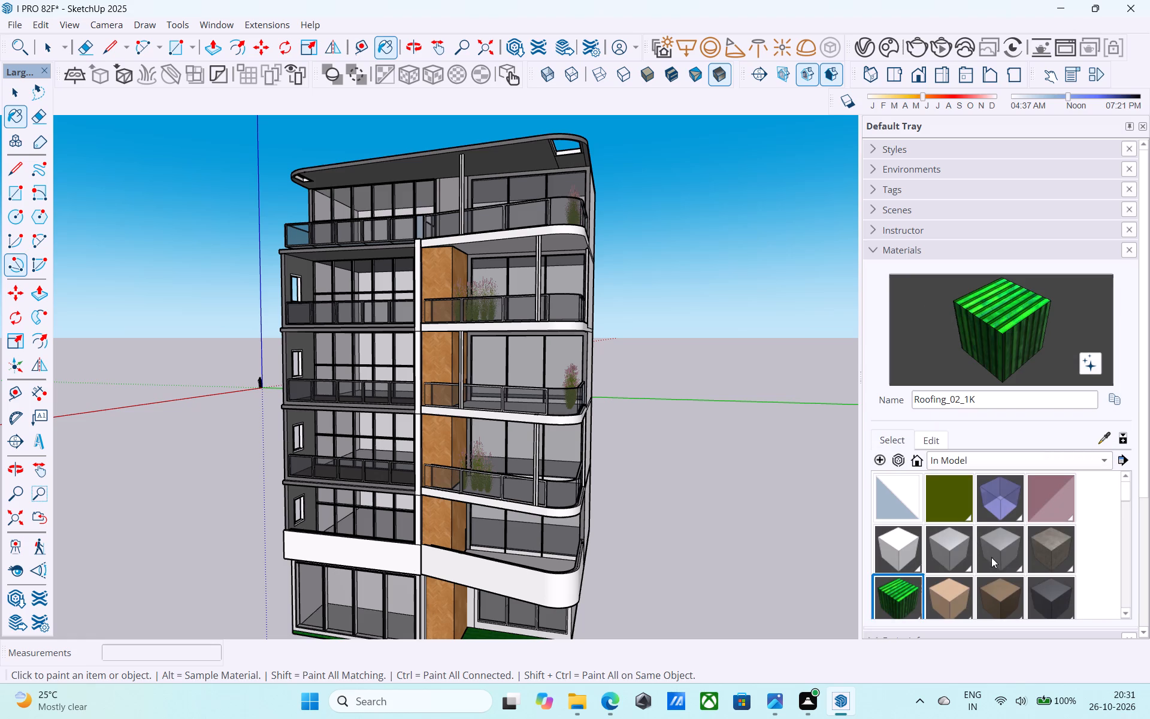
pyautogui.click(998, 554)
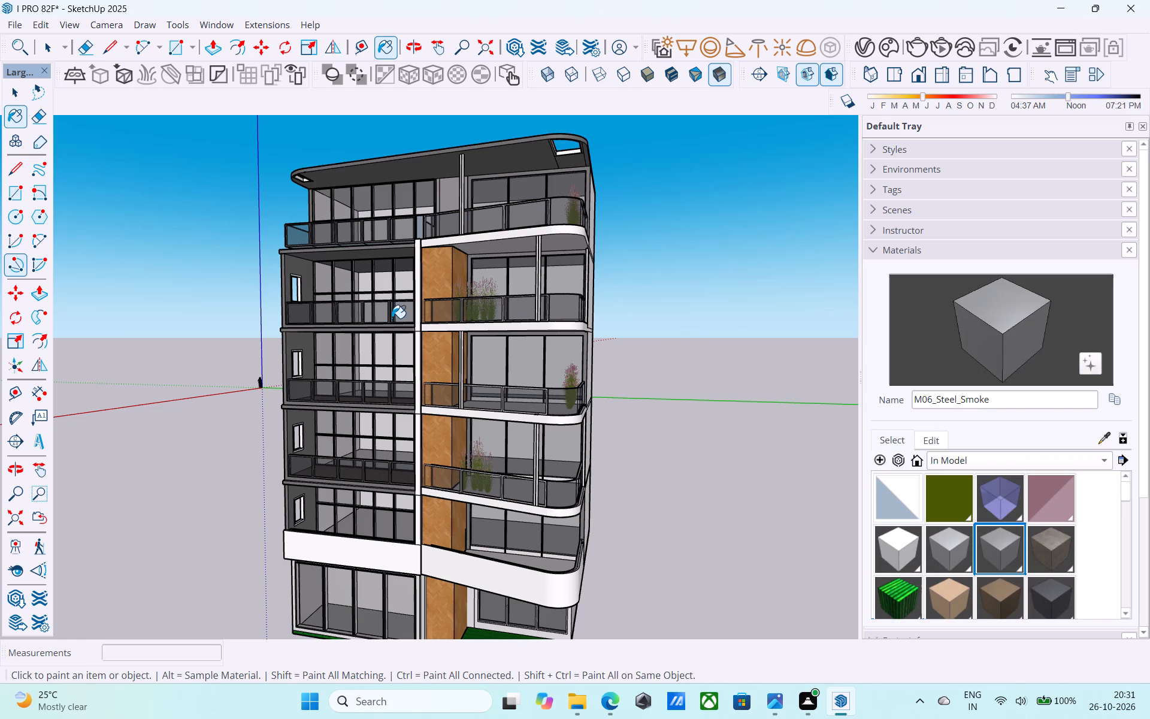
pyautogui.scroll(7, 285, 176)
pyautogui.scroll(-3, 337, 186)
pyautogui.scroll(7, 401, 209)
pyautogui.click(389, 195)
pyautogui.click(368, 192)
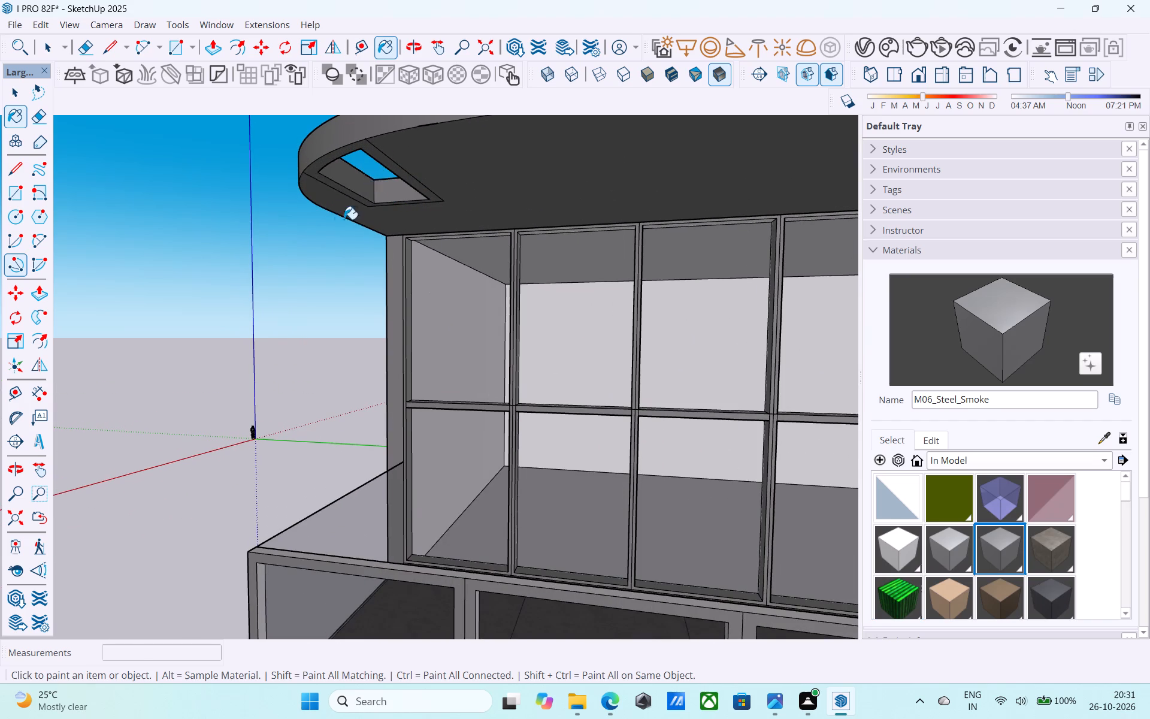
# Paint the inner faces of the larger roof-slab opening above the planted top balcony with M06_Steel_Smoke.
pyautogui.scroll(-5, 316, 240)
pyautogui.scroll(9, 540, 223)
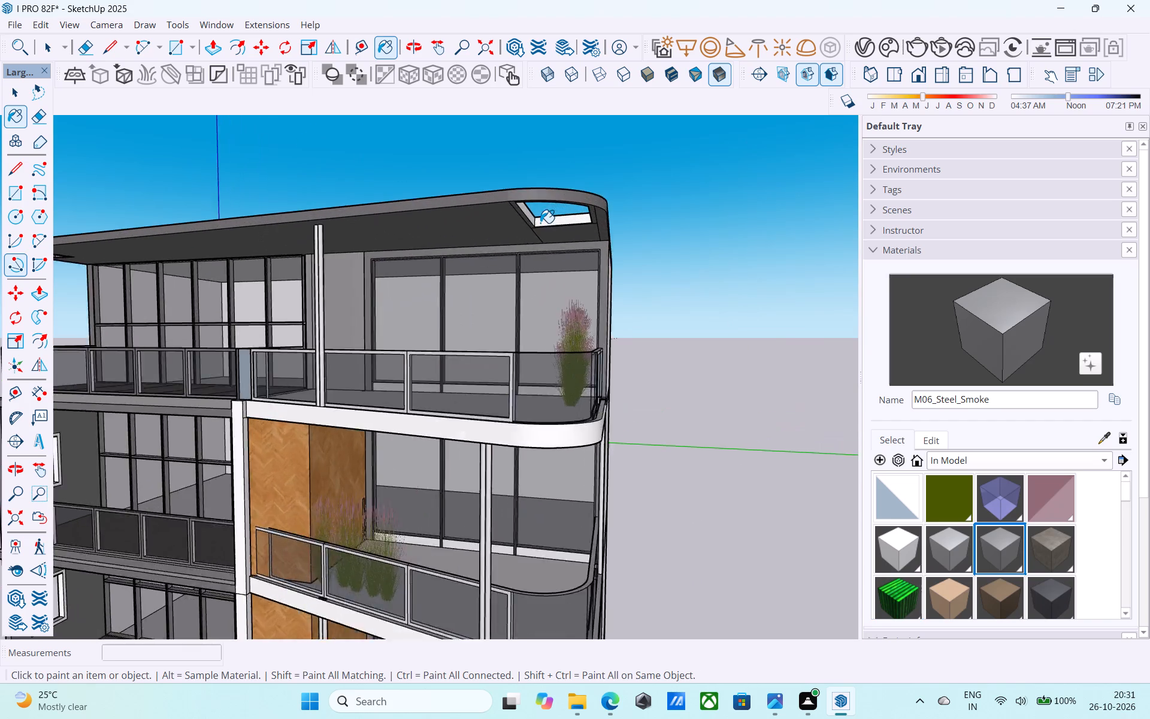
pyautogui.scroll(7, 540, 223)
pyautogui.click(540, 220)
pyautogui.click(517, 207)
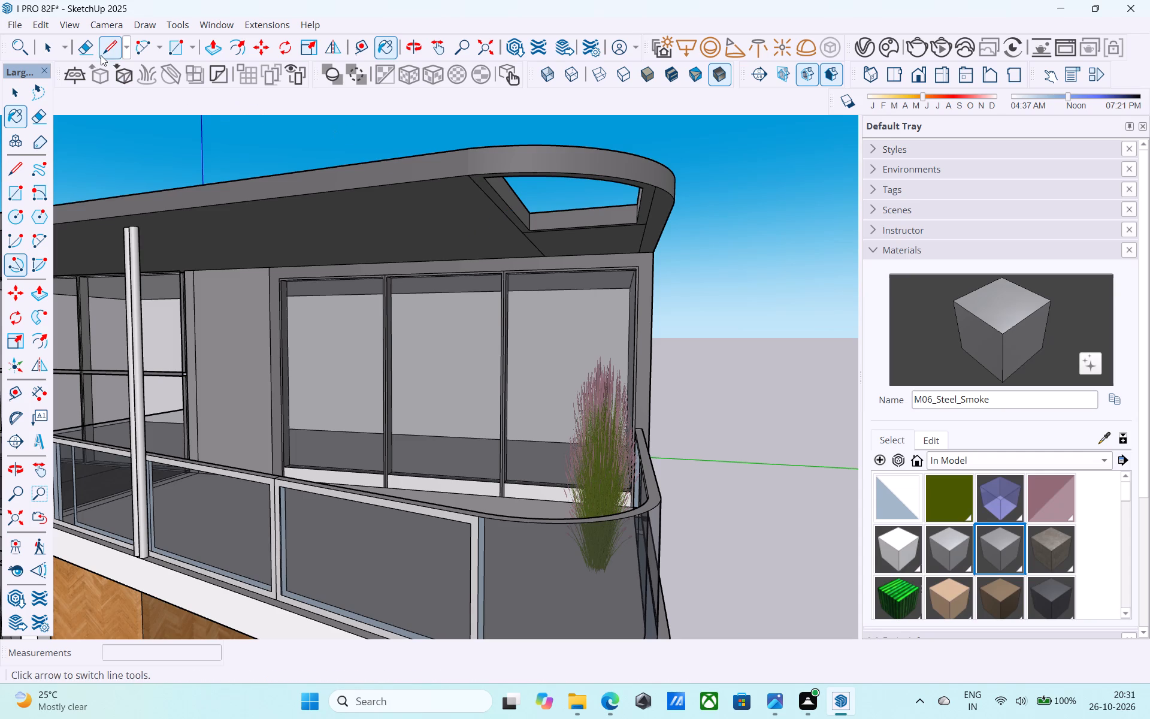
# Erase the border edges framing the larger opening on the roof slab's underside above the planted balcony.
pyautogui.click(86, 48)
pyautogui.click(533, 243)
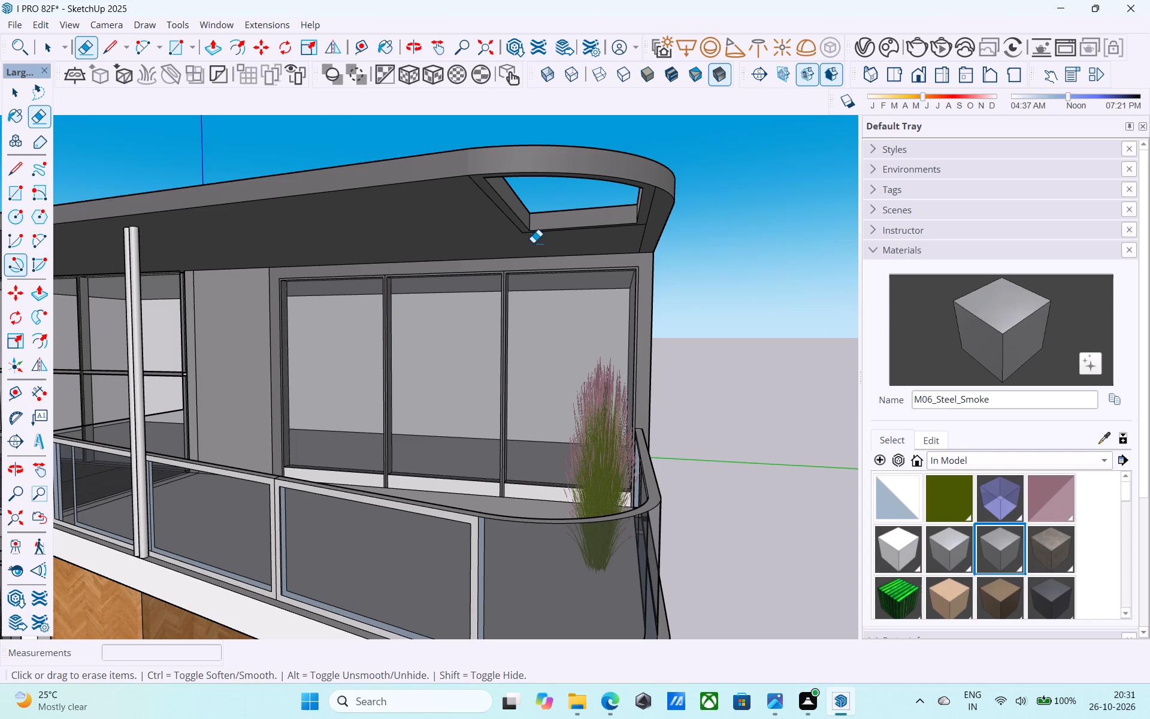
pyautogui.scroll(6, 523, 234)
pyautogui.click(523, 234)
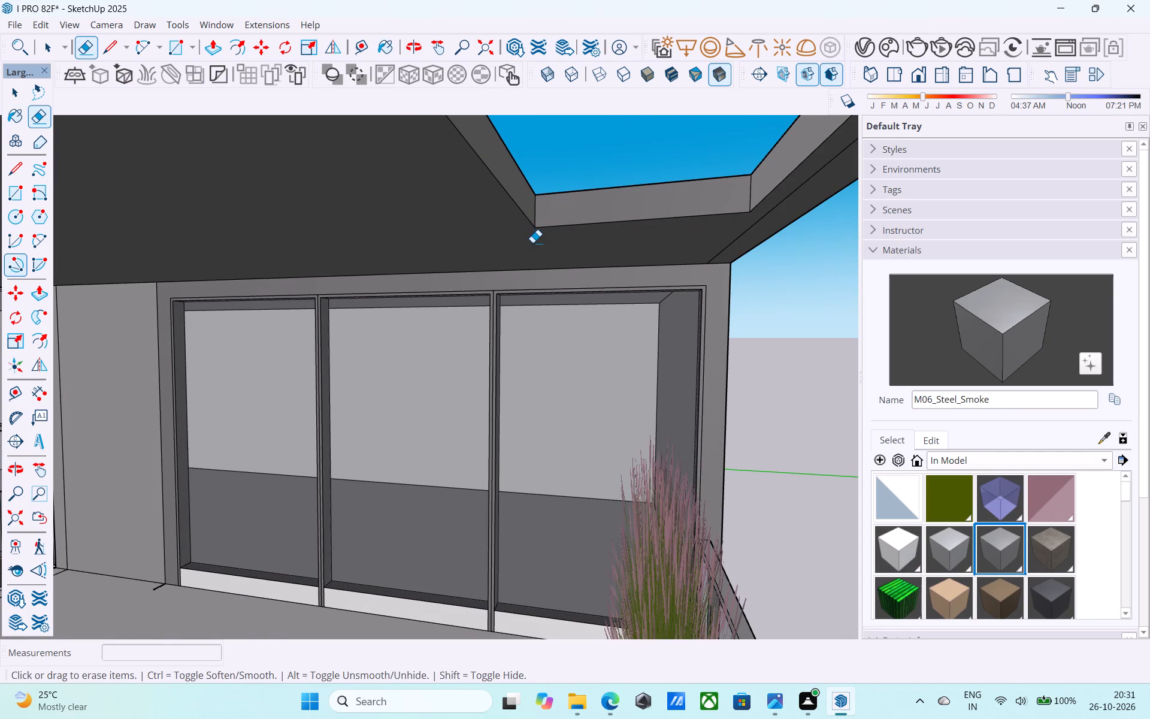
pyautogui.scroll(-3, 532, 243)
pyautogui.click(712, 201)
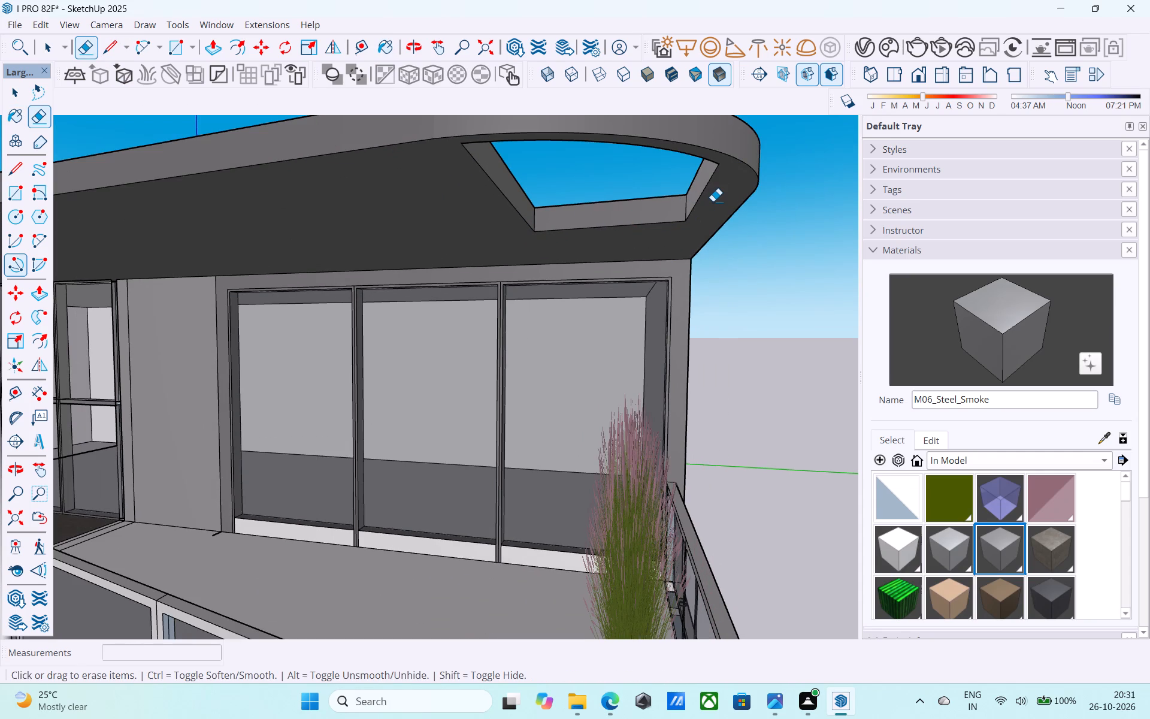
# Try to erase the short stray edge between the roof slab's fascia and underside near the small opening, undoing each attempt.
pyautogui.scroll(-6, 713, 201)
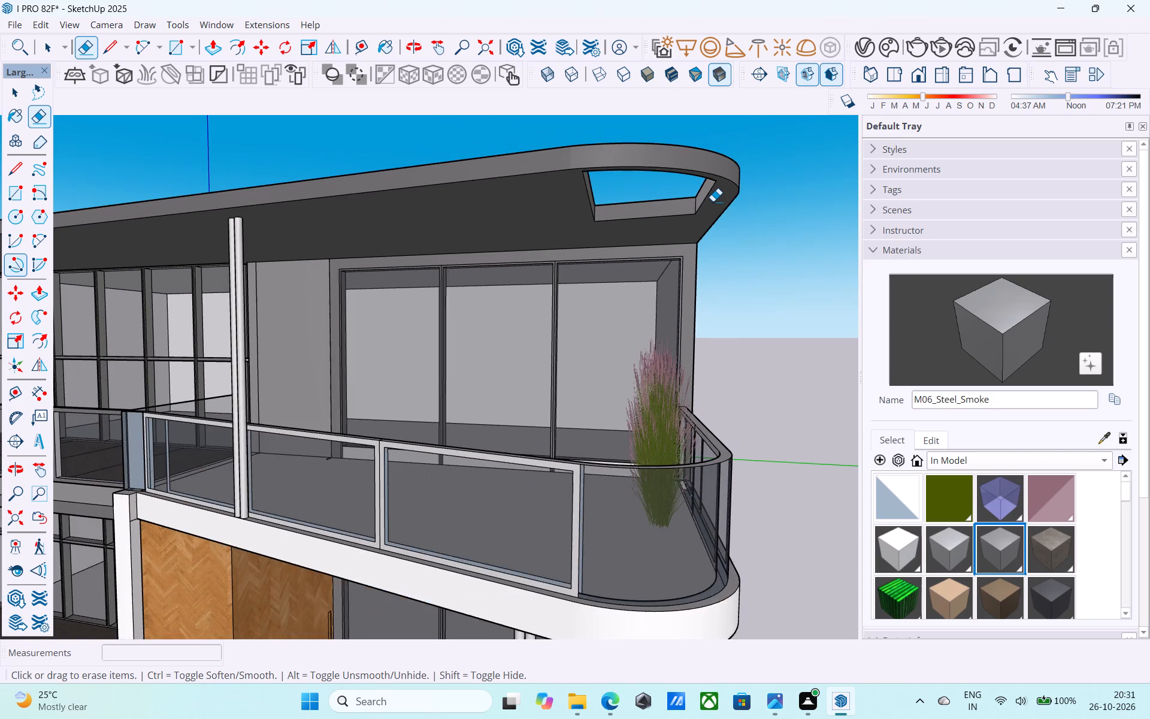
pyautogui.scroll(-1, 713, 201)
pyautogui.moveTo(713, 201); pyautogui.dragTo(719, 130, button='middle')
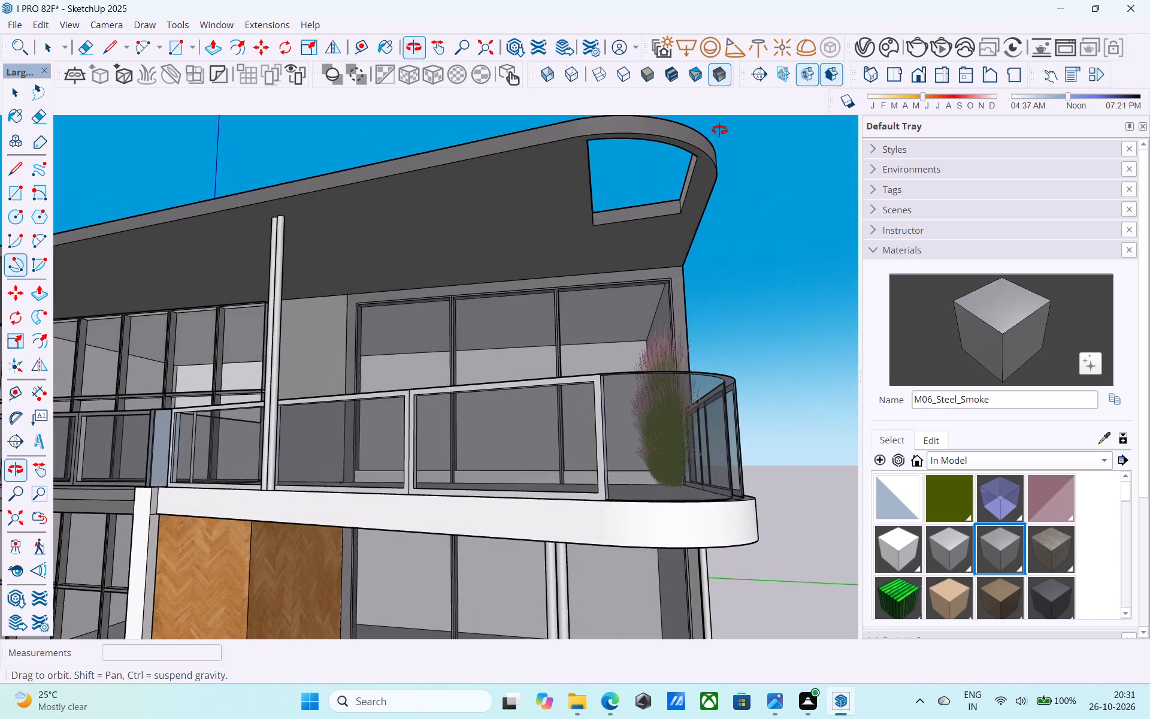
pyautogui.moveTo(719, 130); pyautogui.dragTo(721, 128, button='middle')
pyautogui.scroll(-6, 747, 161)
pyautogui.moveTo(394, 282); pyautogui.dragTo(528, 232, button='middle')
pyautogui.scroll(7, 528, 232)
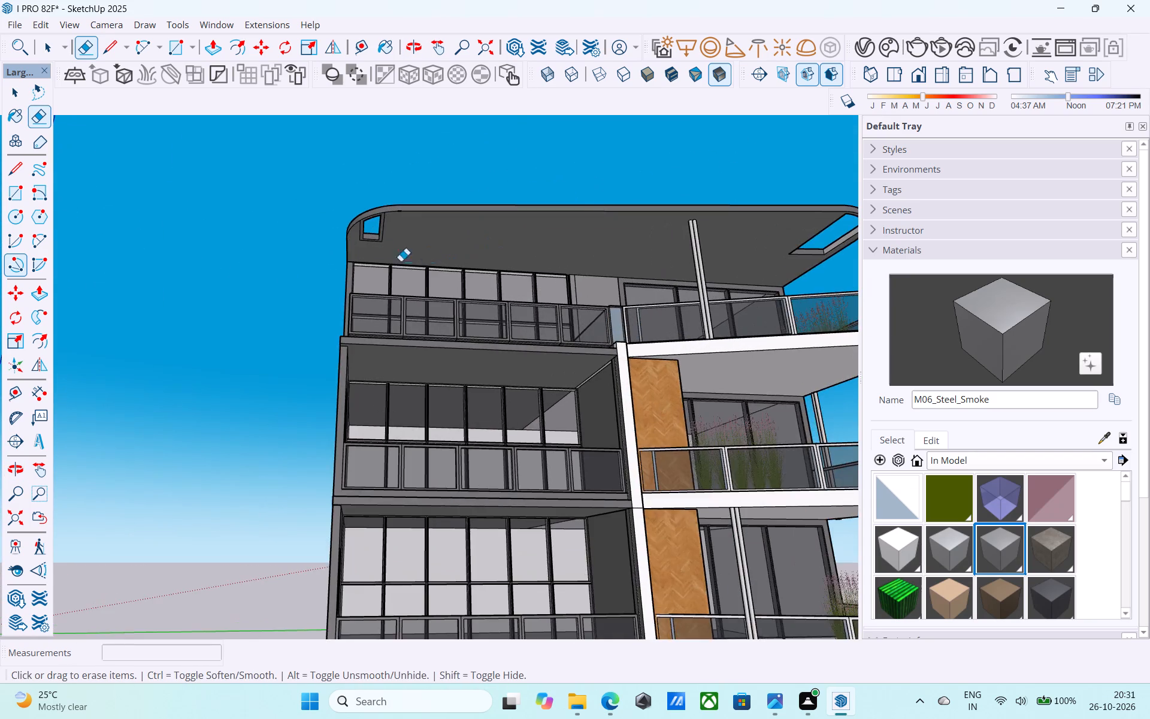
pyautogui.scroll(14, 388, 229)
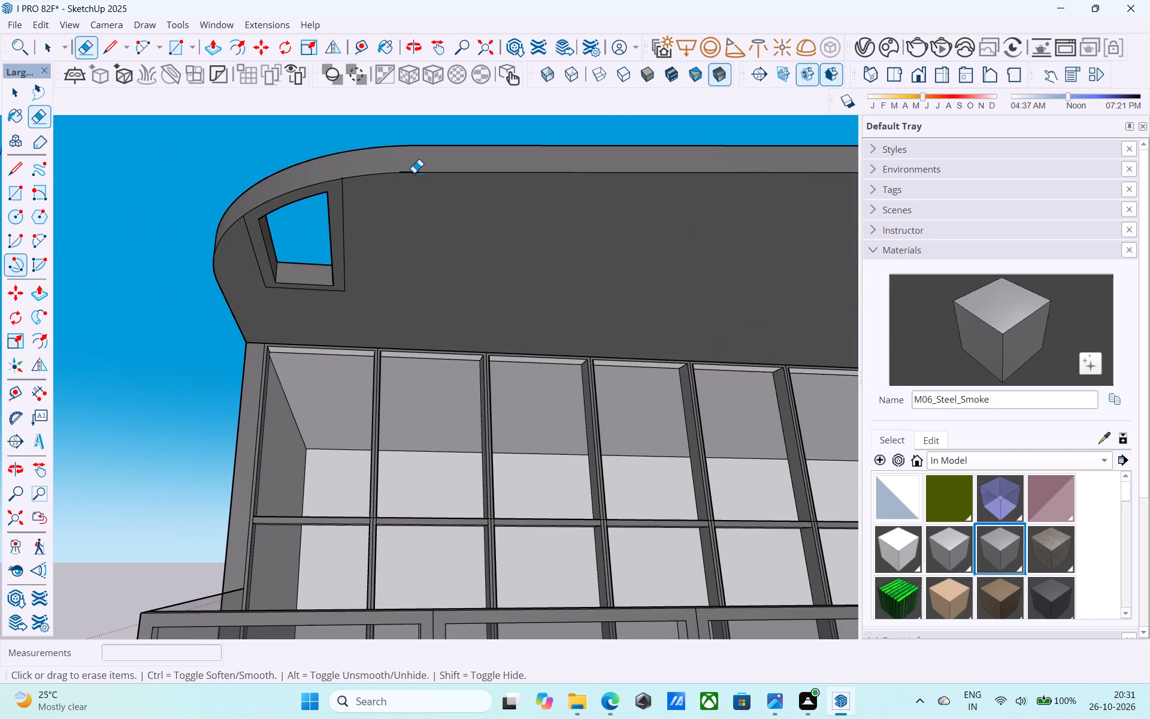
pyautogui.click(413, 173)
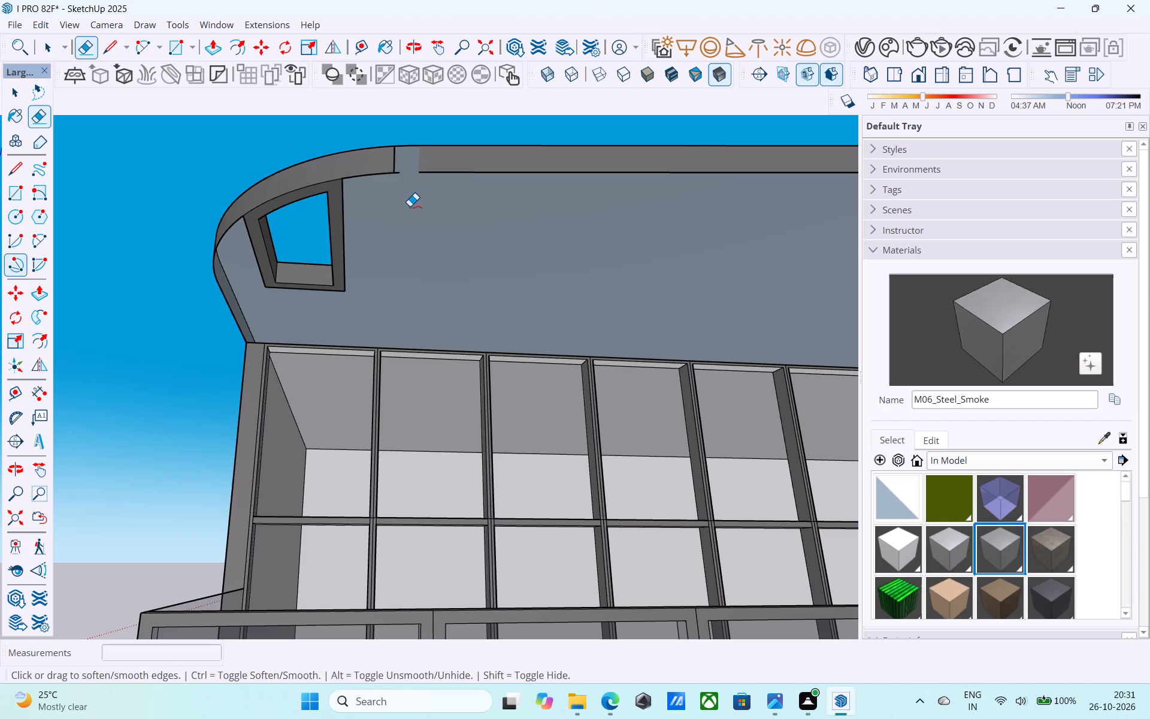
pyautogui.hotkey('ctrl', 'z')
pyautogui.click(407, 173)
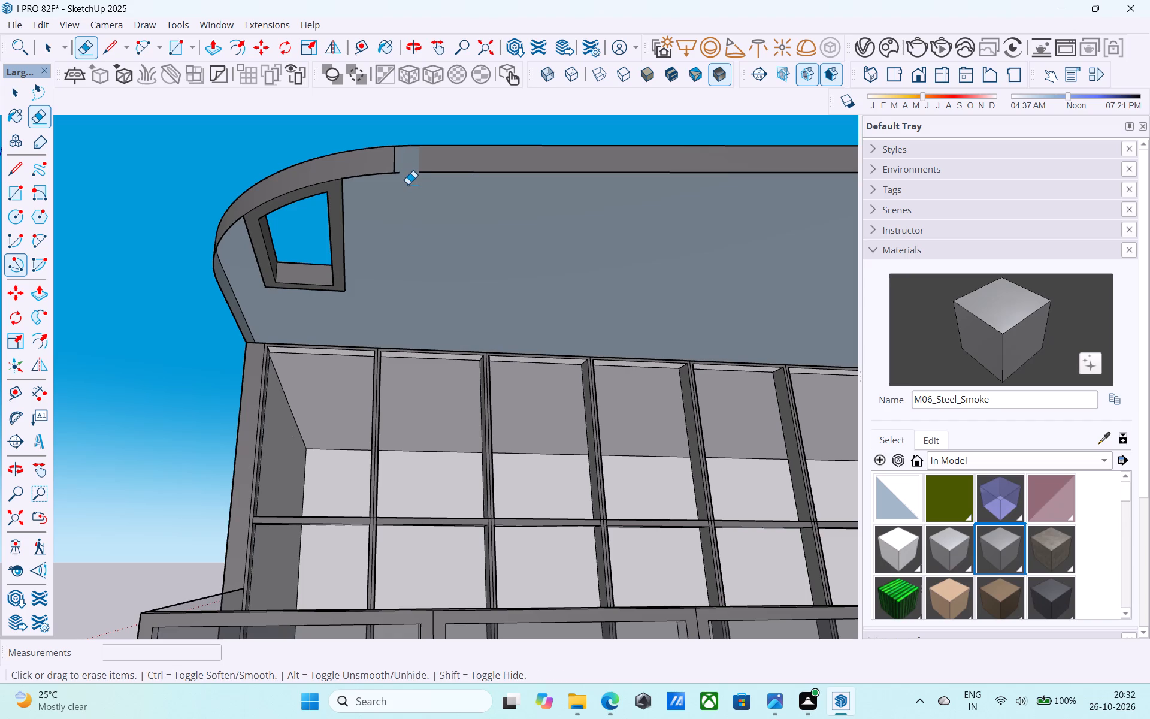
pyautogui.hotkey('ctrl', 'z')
# Save the model, purging its unused items.
pyautogui.hotkey('ctrl', 's')
pyautogui.hotkey('ctrl', 's')
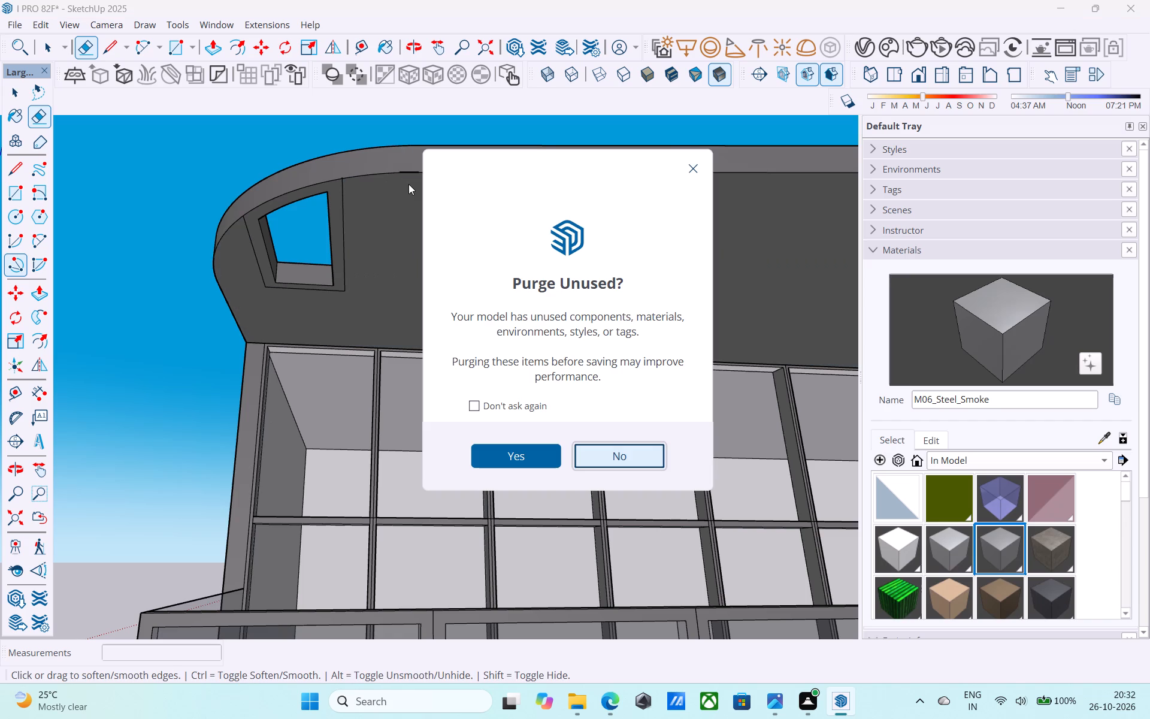
pyautogui.click(503, 466)
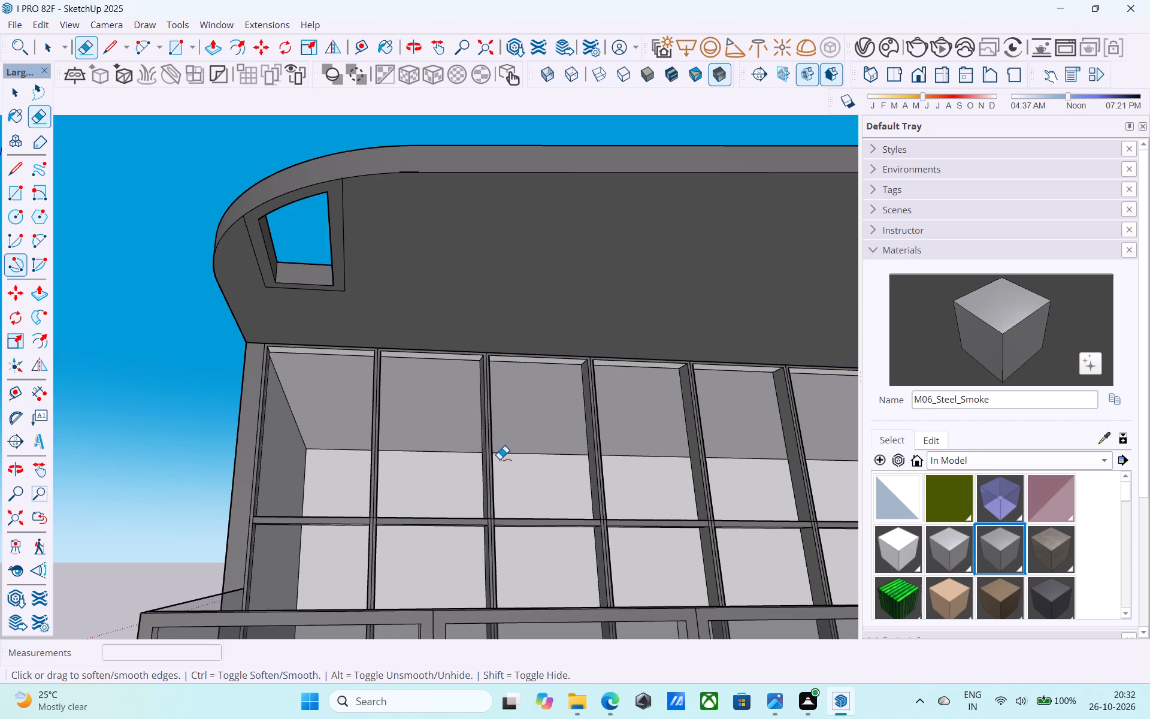
pyautogui.hotkey('ctrl', 's')
# Hide the short stray edge between the roof slab's fascia and underside near the small opening, and save the model.
pyautogui.press('space')
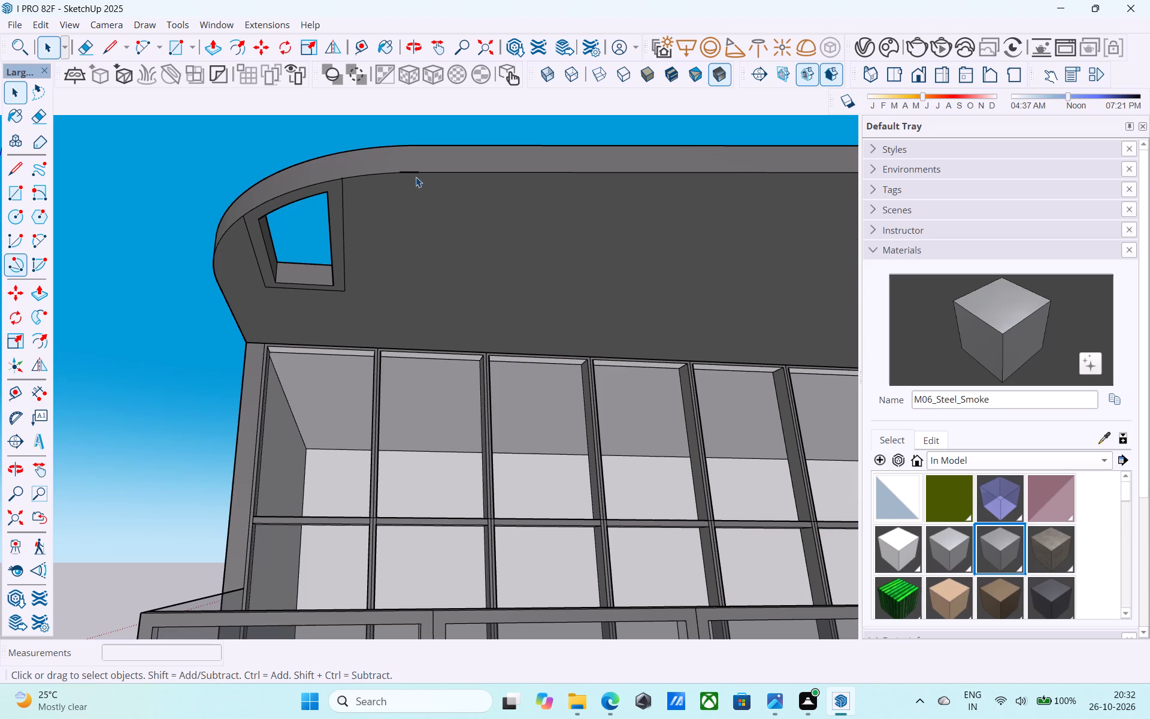
pyautogui.click(416, 172)
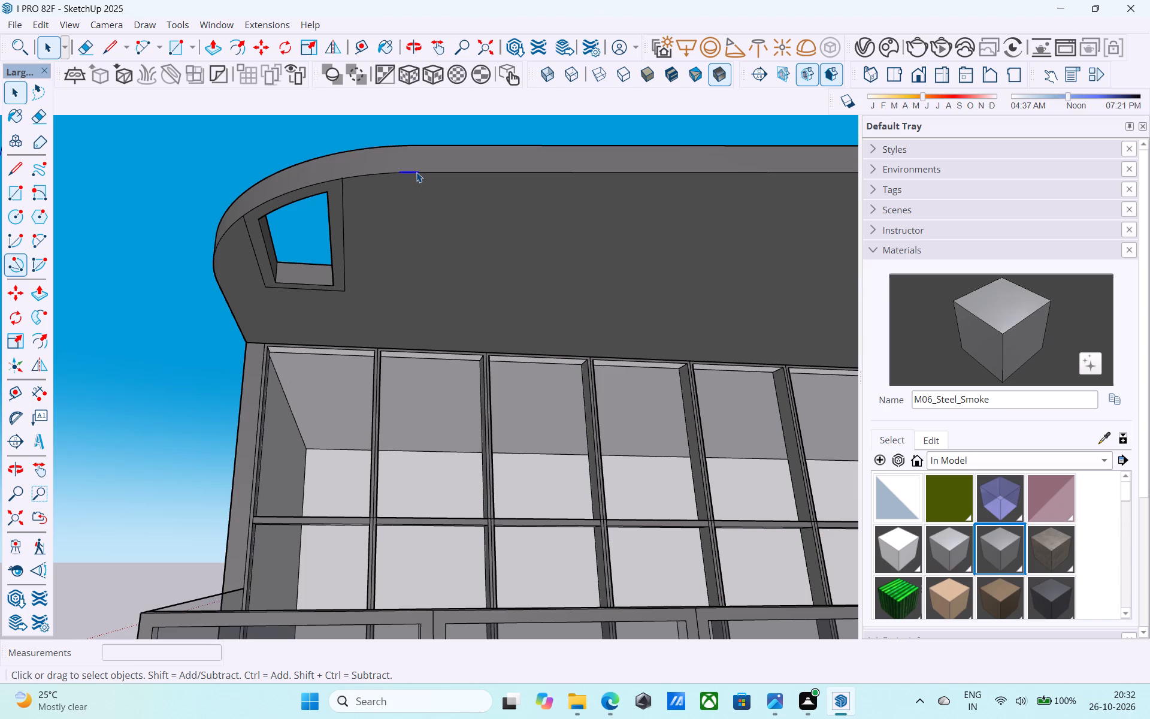
pyautogui.rightClick(416, 172)
pyautogui.click(436, 206)
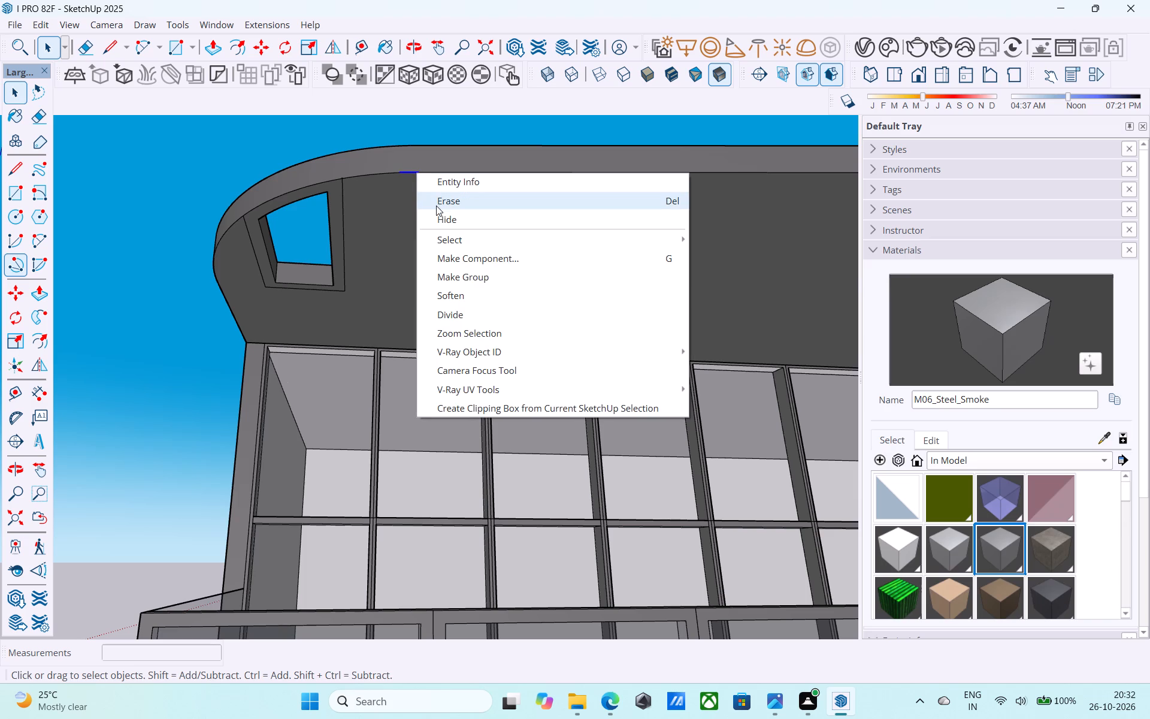
pyautogui.moveTo(432, 215); pyautogui.dragTo(439, 240, button='middle')
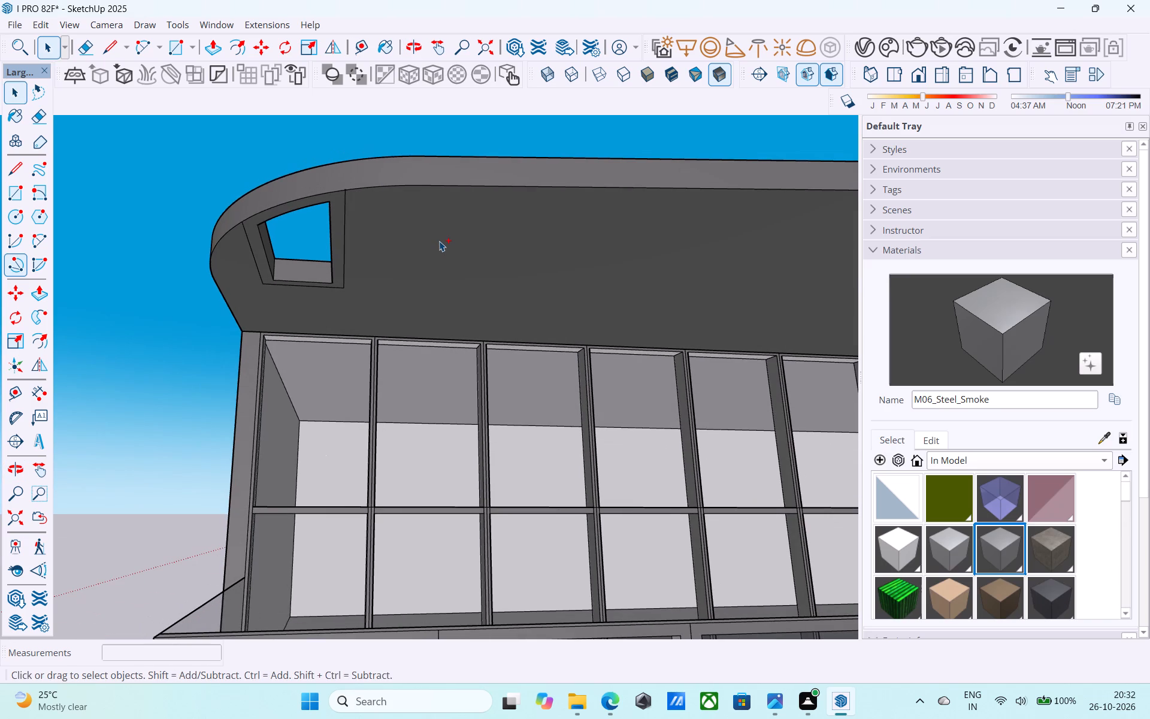
pyautogui.hotkey('ctrl', 's')
# Erase the three border edges framing the small opening on the roof slab's underside, and save the model.
pyautogui.press('e')
pyautogui.click(345, 255)
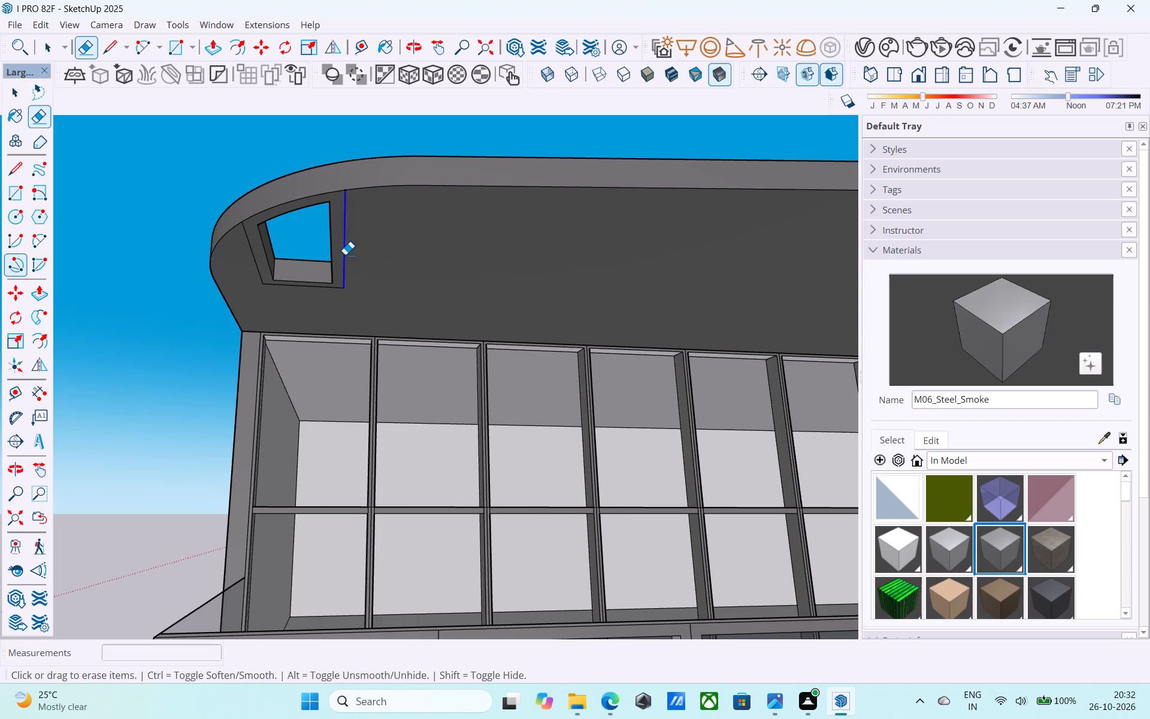
pyautogui.click(259, 270)
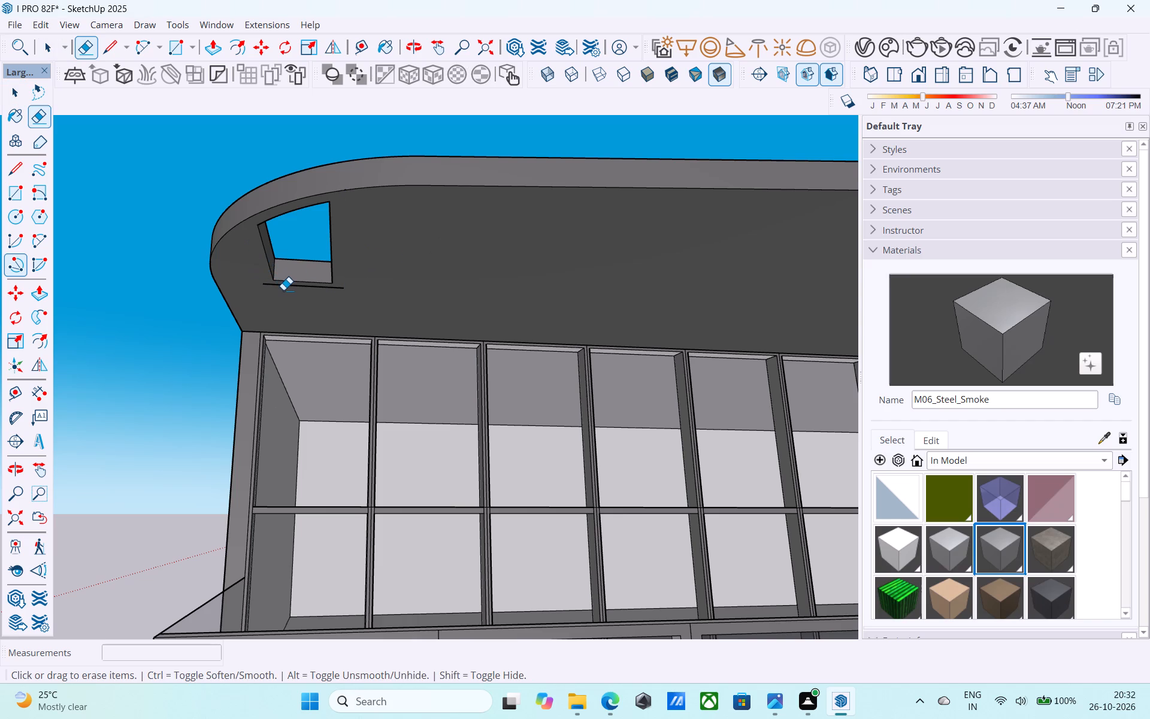
pyautogui.click(283, 290)
pyautogui.click(280, 287)
pyautogui.click(280, 286)
pyautogui.hotkey('ctrl', 's')
pyautogui.hotkey('ctrl', 's')
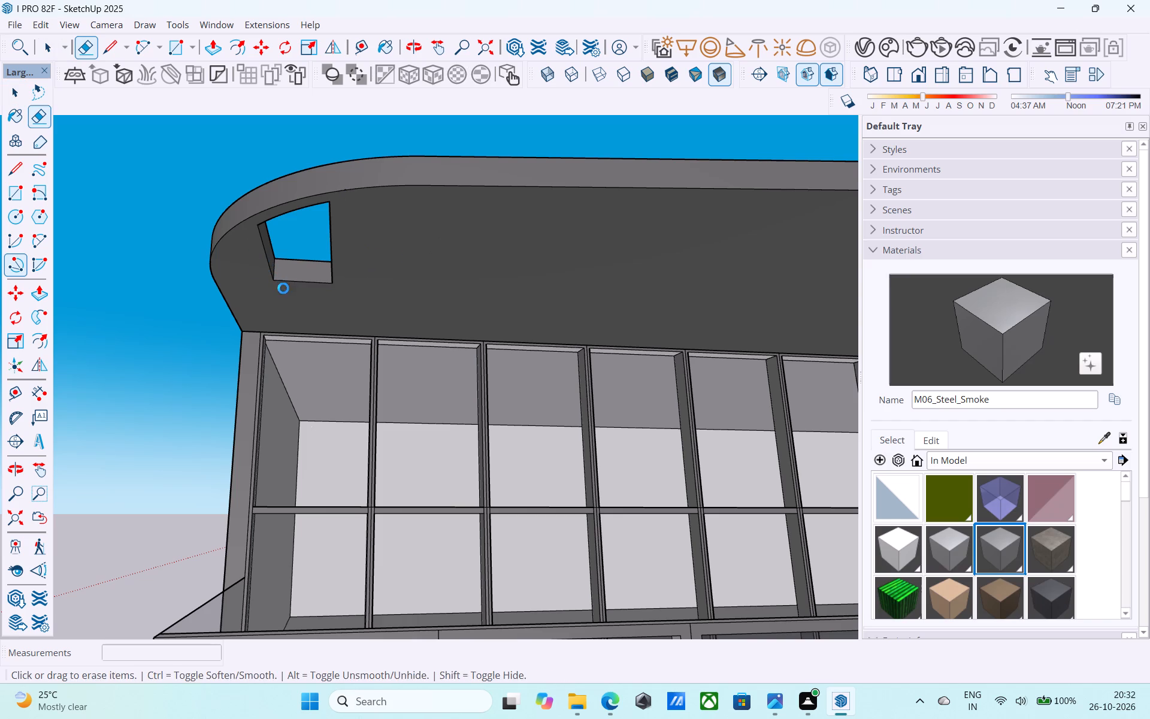
pyautogui.press('space')
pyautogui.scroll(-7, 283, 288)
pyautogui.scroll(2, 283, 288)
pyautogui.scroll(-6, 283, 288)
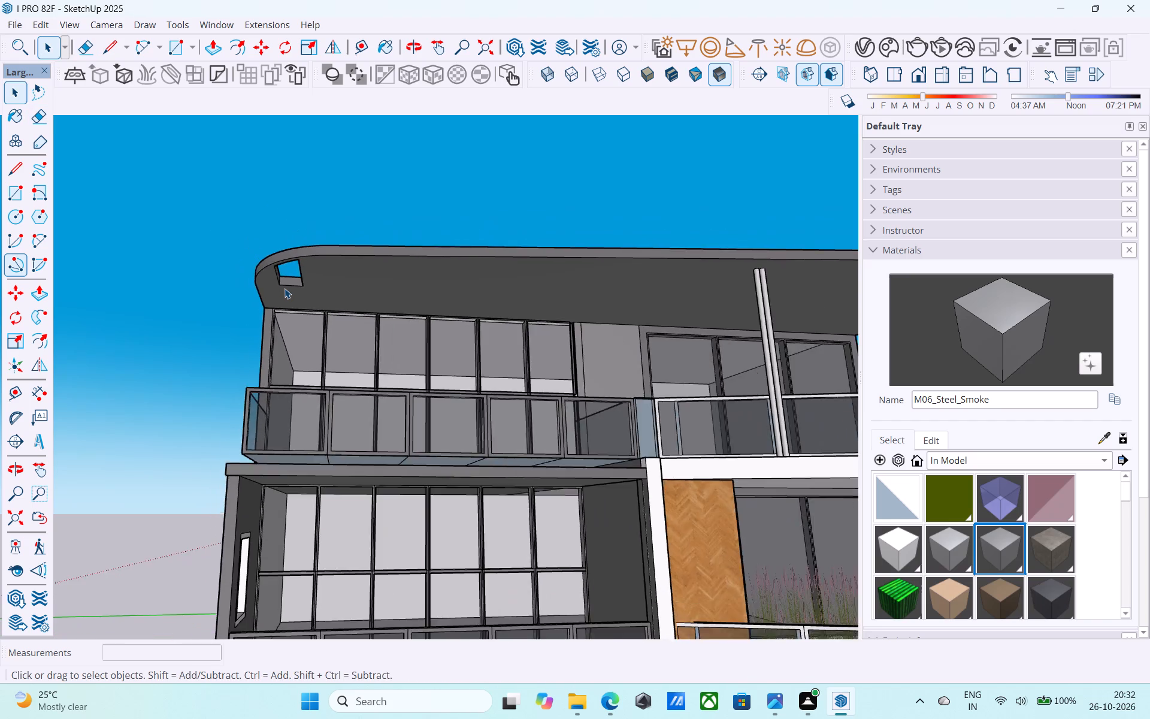
# Erase the vertical stray edge on the ground-floor wall between the wood-clad block and the glazing.
pyautogui.scroll(-3, 289, 292)
pyautogui.moveTo(290, 293); pyautogui.dragTo(423, 350, button='middle')
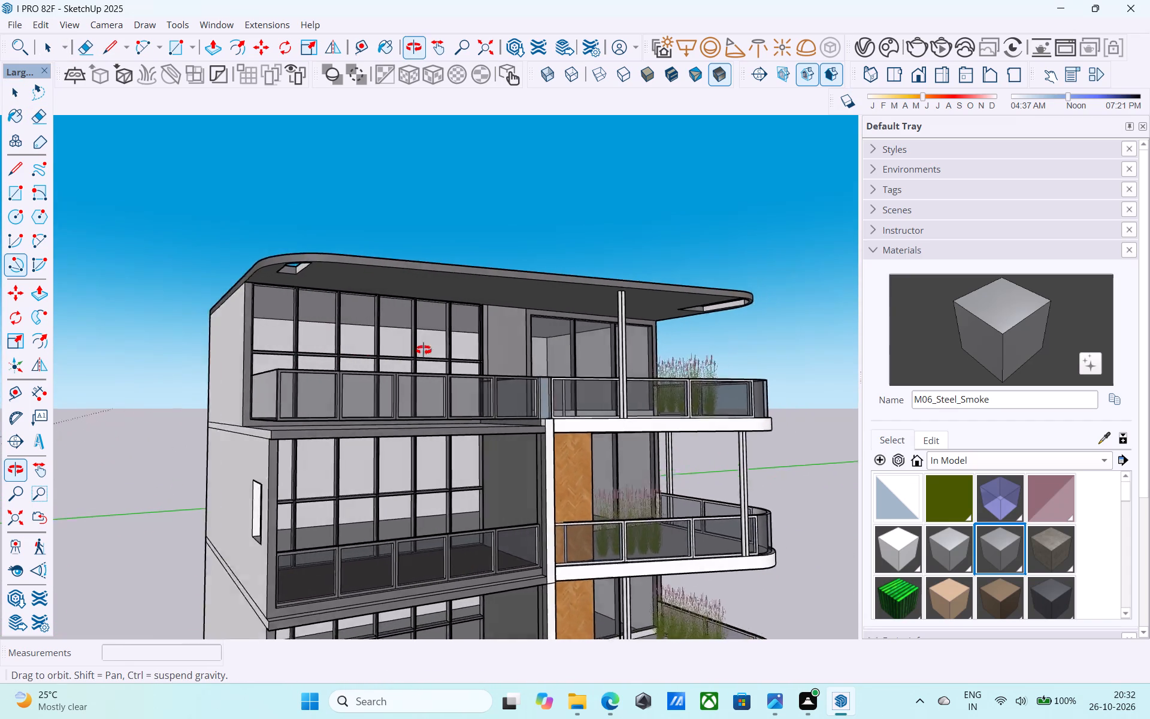
pyautogui.moveTo(423, 350); pyautogui.dragTo(465, 328, button='middle')
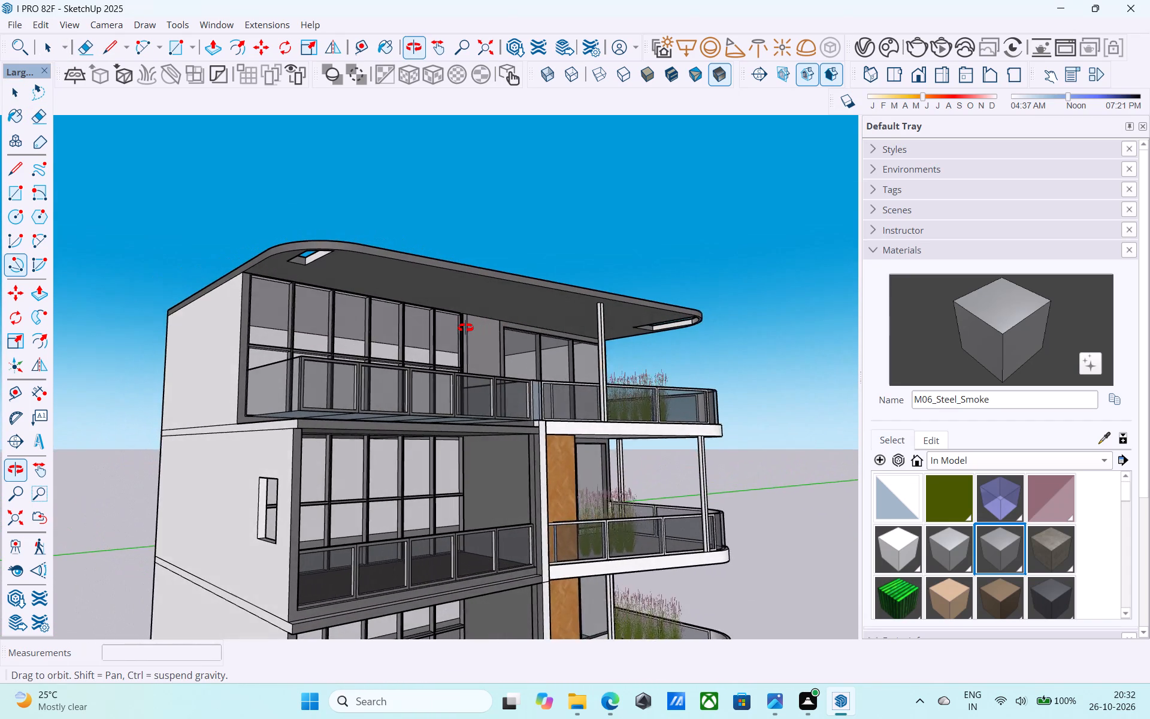
pyautogui.moveTo(465, 328); pyautogui.dragTo(494, 327, button='middle')
pyautogui.scroll(-4, 494, 327)
pyautogui.scroll(-6, 325, 351)
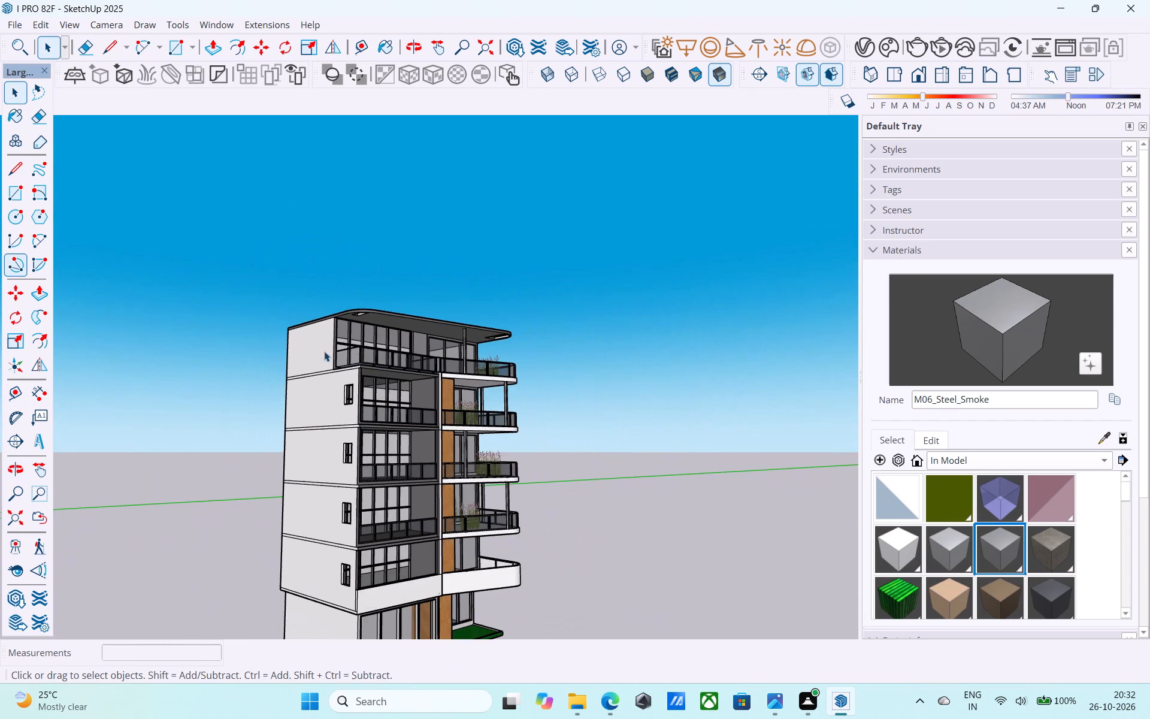
pyautogui.scroll(-5, 371, 365)
pyautogui.moveTo(379, 518); pyautogui.dragTo(71, 557, button='middle')
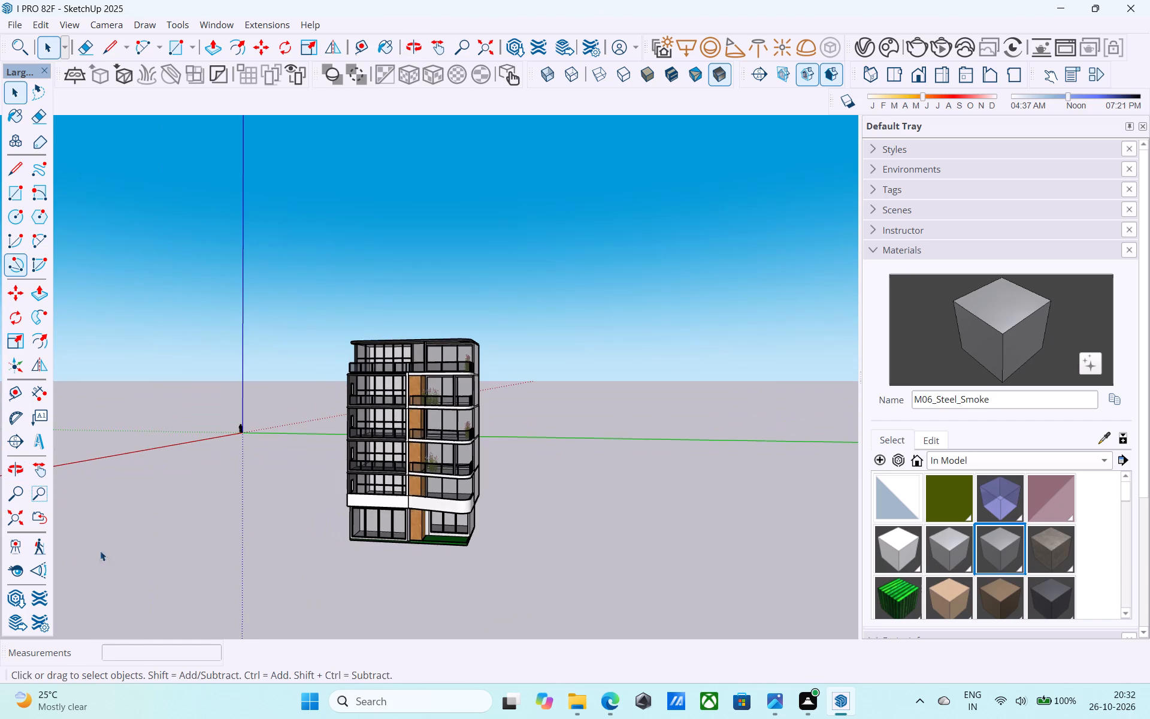
pyautogui.moveTo(470, 568); pyautogui.dragTo(423, 602, button='middle')
pyautogui.scroll(9, 480, 533)
pyautogui.scroll(1, 379, 537)
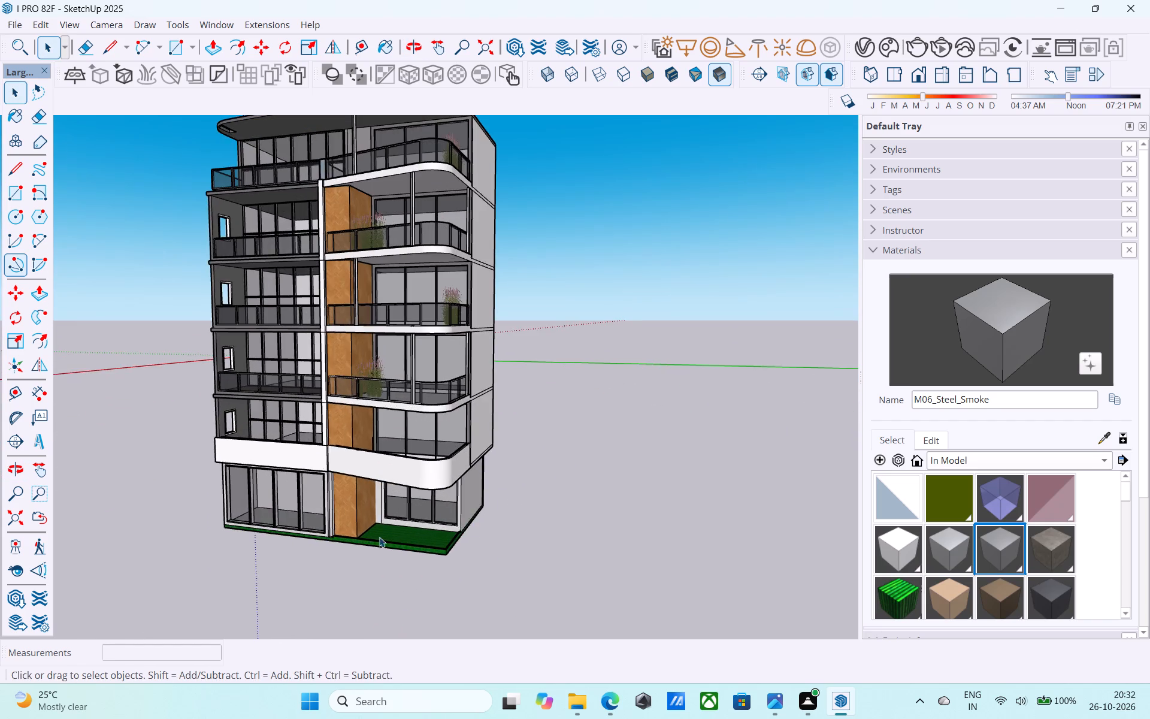
pyautogui.scroll(7, 379, 537)
pyautogui.scroll(8, 434, 609)
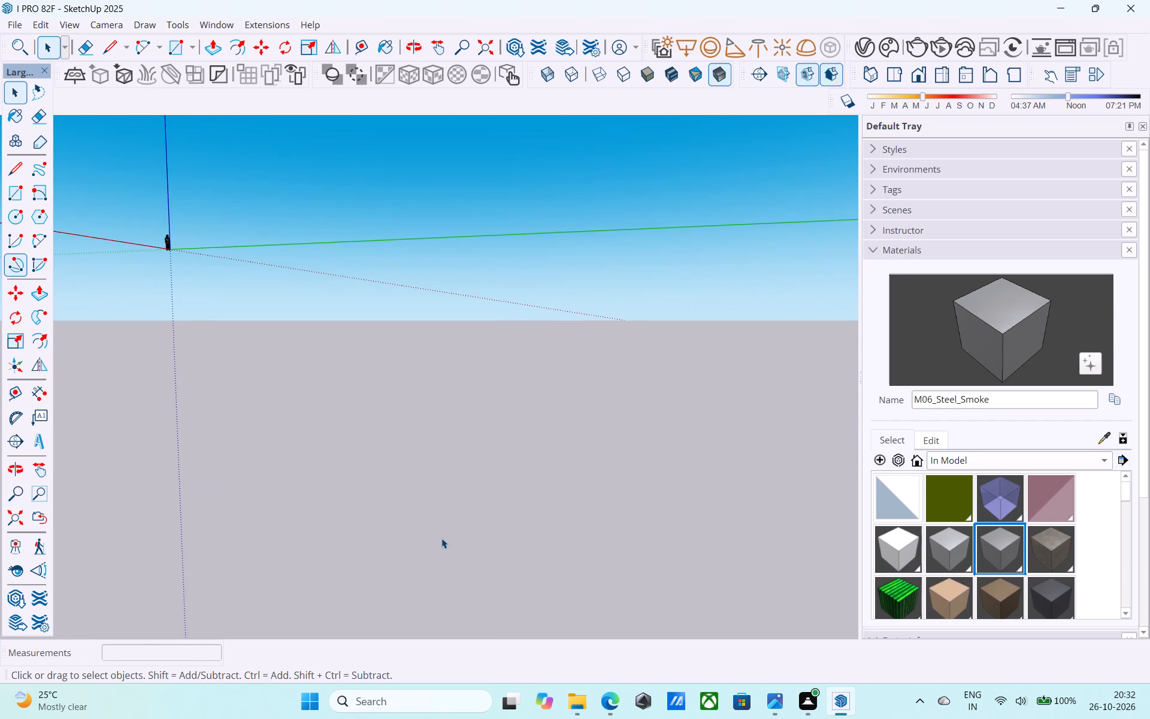
pyautogui.scroll(-5, 441, 538)
pyautogui.moveTo(440, 534); pyautogui.dragTo(454, 606, button='middle')
pyautogui.scroll(1, 454, 606)
pyautogui.scroll(9, 426, 436)
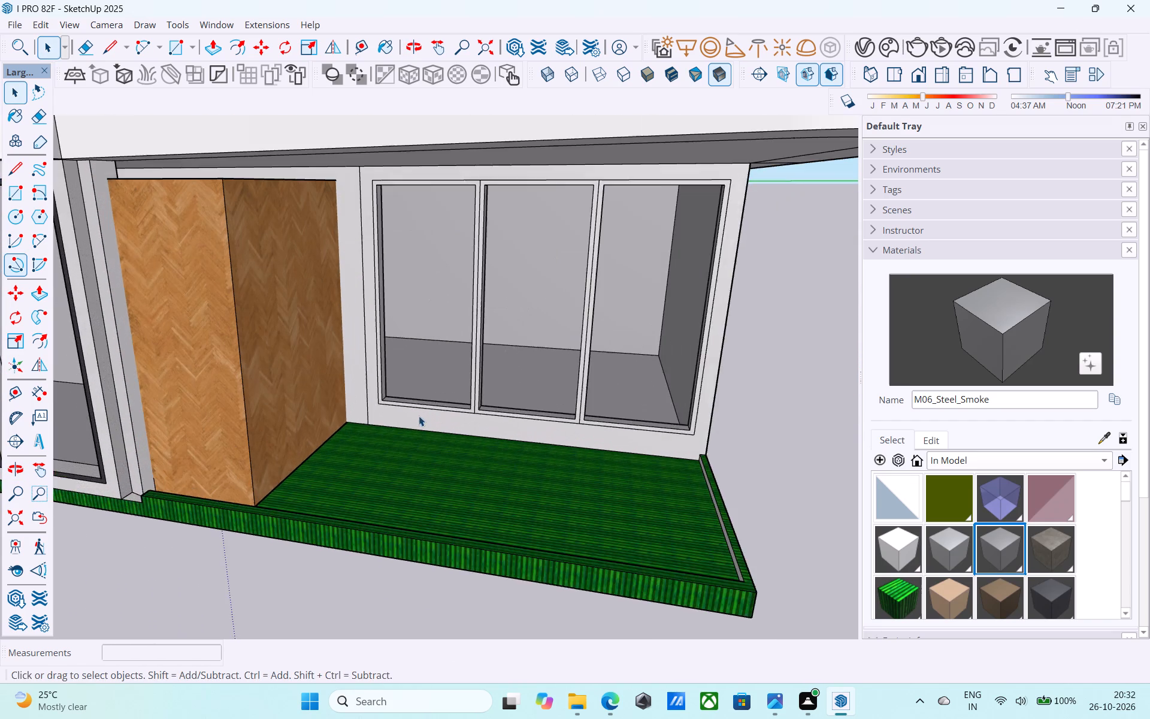
pyautogui.scroll(3, 346, 358)
pyautogui.press('e')
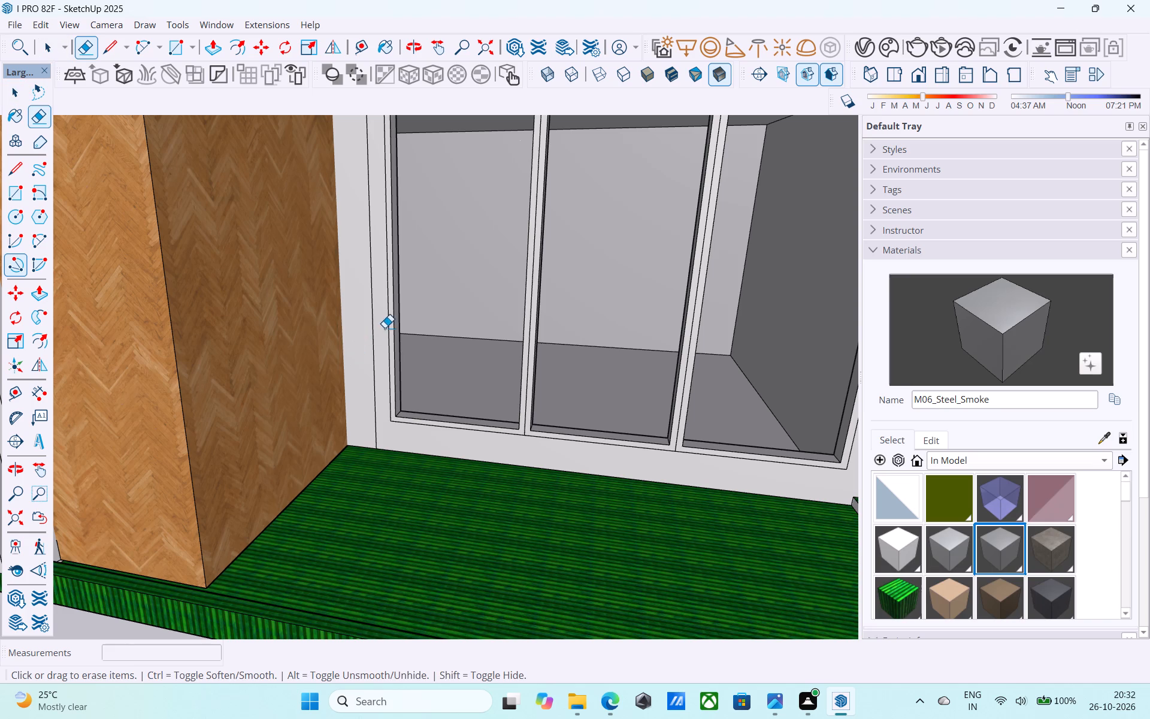
pyautogui.click(373, 324)
# Erase the short stray edges on the first-floor slab's underside at the wall corner and on its adjoining side face.
pyautogui.scroll(-5, 360, 362)
pyautogui.moveTo(359, 366); pyautogui.dragTo(356, 333, button='middle')
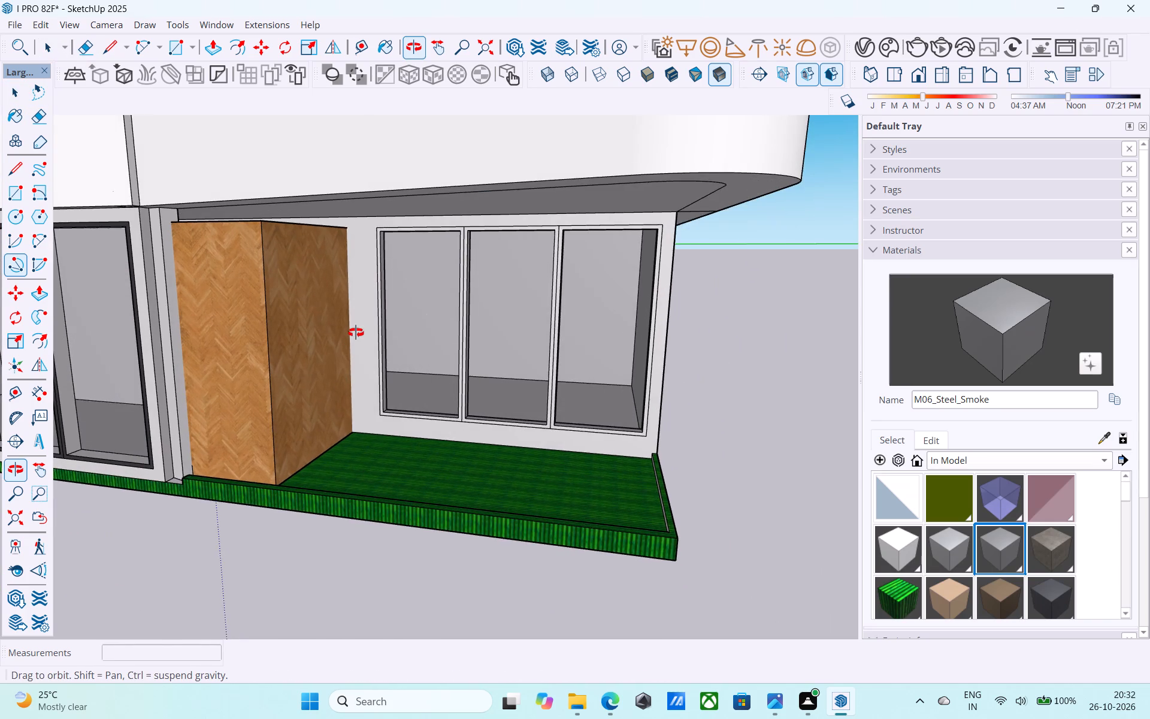
pyautogui.moveTo(356, 333); pyautogui.dragTo(372, 333, button='middle')
pyautogui.scroll(-2, 375, 331)
pyautogui.moveTo(568, 285); pyautogui.dragTo(577, 250, button='middle')
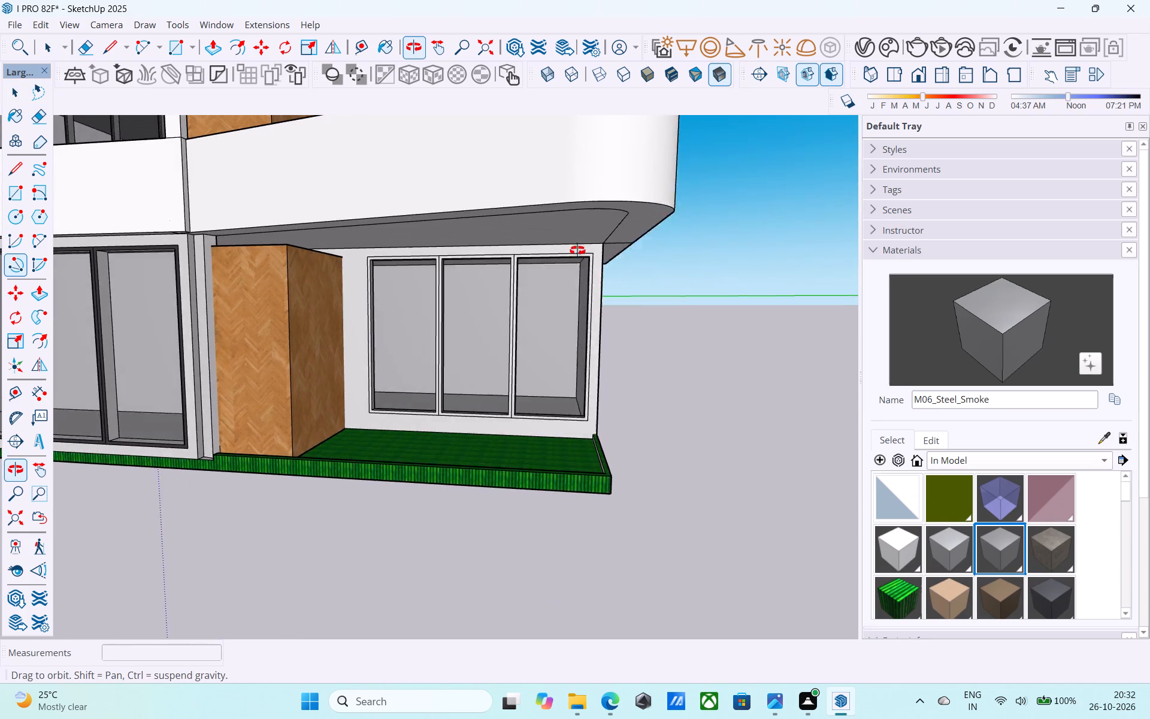
pyautogui.moveTo(577, 250); pyautogui.dragTo(493, 247, button='middle')
pyautogui.moveTo(631, 242); pyautogui.dragTo(631, 201, button='middle')
pyautogui.scroll(4, 632, 206)
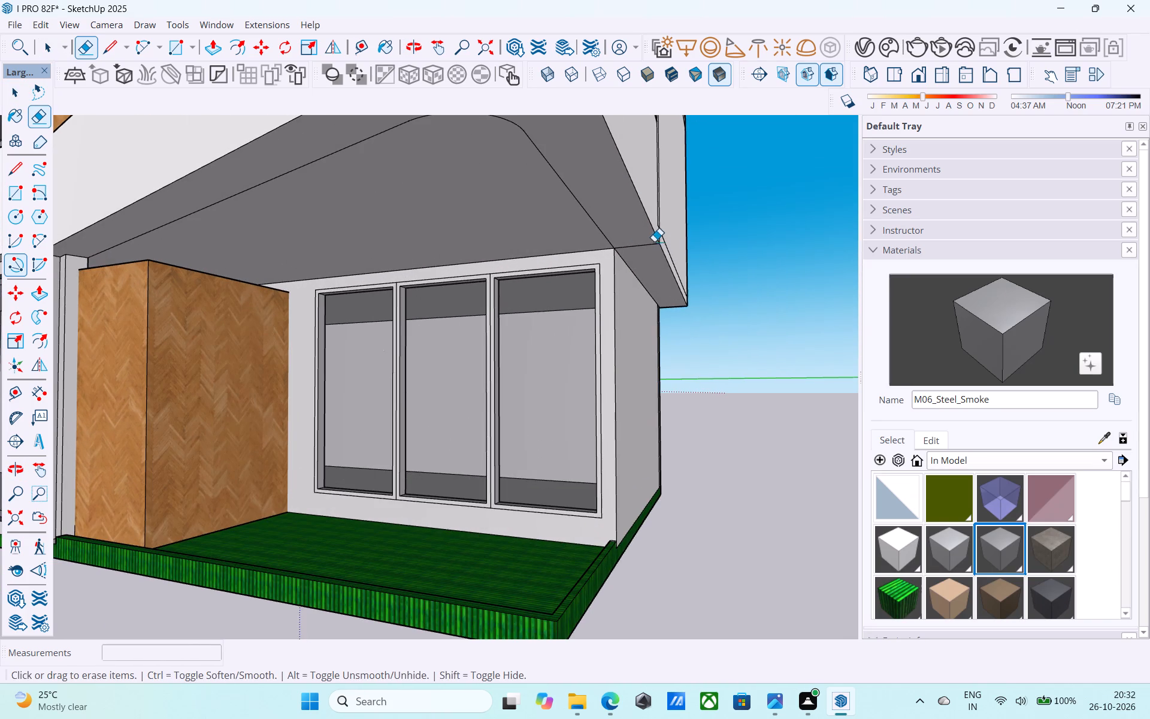
pyautogui.moveTo(645, 244); pyautogui.dragTo(646, 252)
pyautogui.moveTo(647, 253); pyautogui.dragTo(583, 312, button='middle')
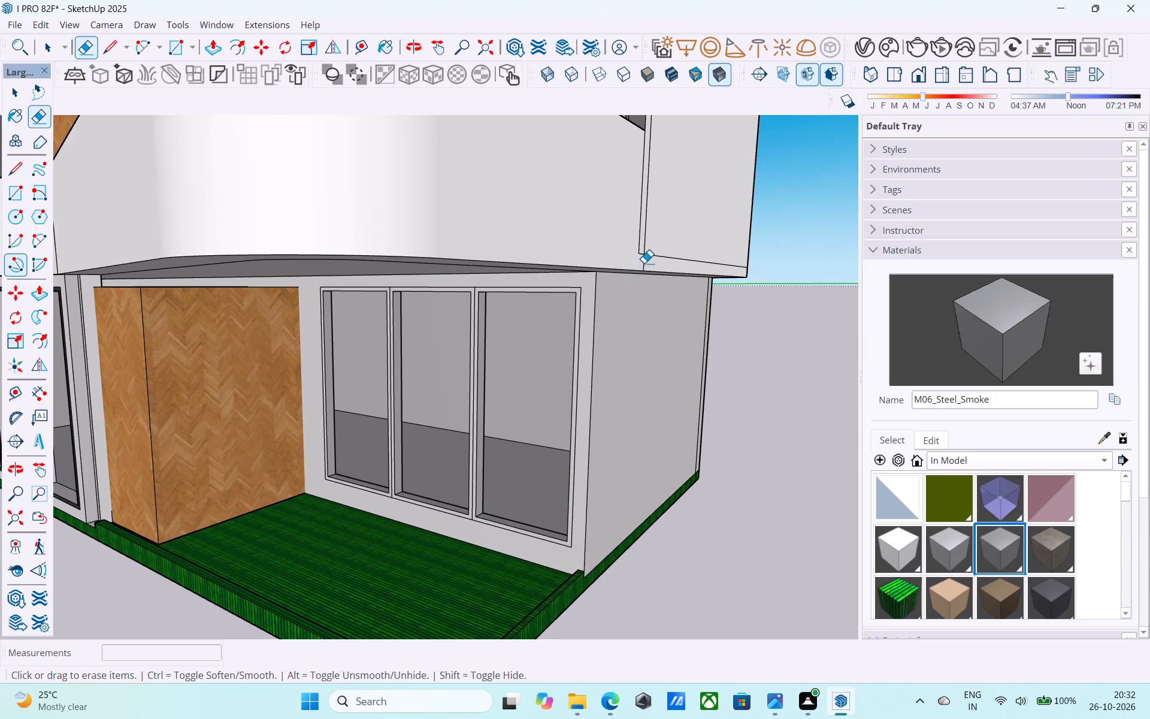
pyautogui.click(644, 263)
# Erase the two small circles left on the balcony slab's underside near the wood-clad block.
pyautogui.moveTo(647, 263); pyautogui.dragTo(558, 332, button='middle')
pyautogui.scroll(1, 577, 321)
pyautogui.scroll(-5, 534, 331)
pyautogui.moveTo(523, 327); pyautogui.dragTo(570, 304, button='middle')
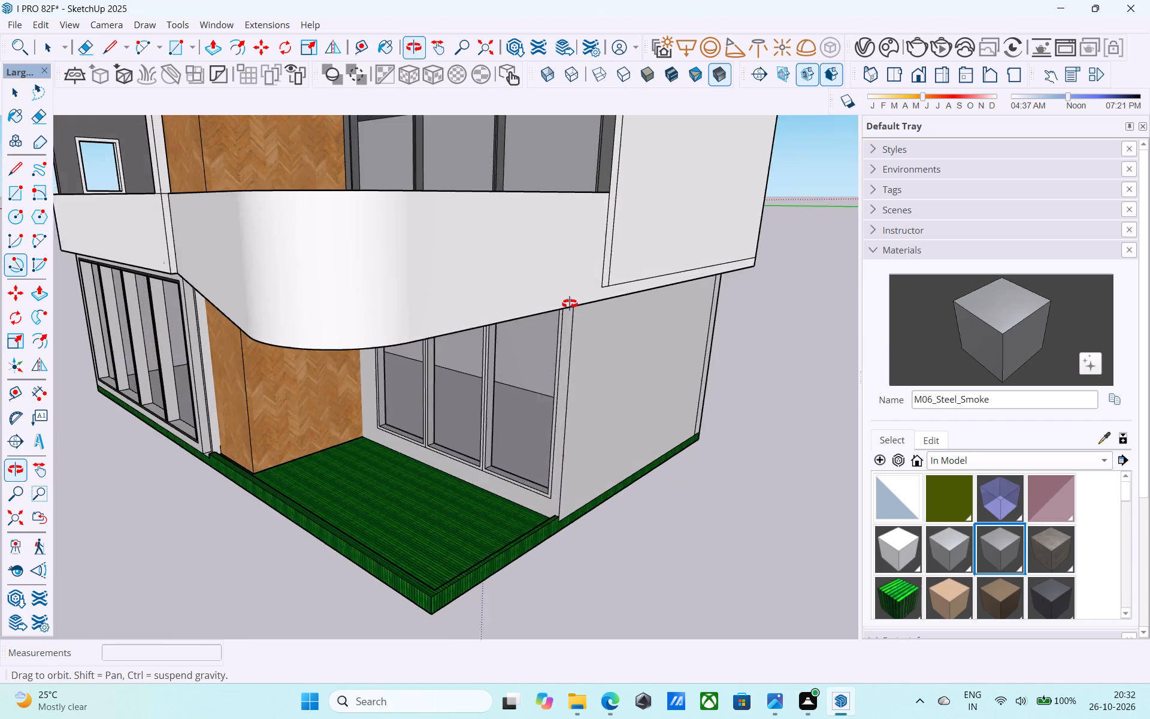
pyautogui.moveTo(570, 304); pyautogui.dragTo(740, 189, button='middle')
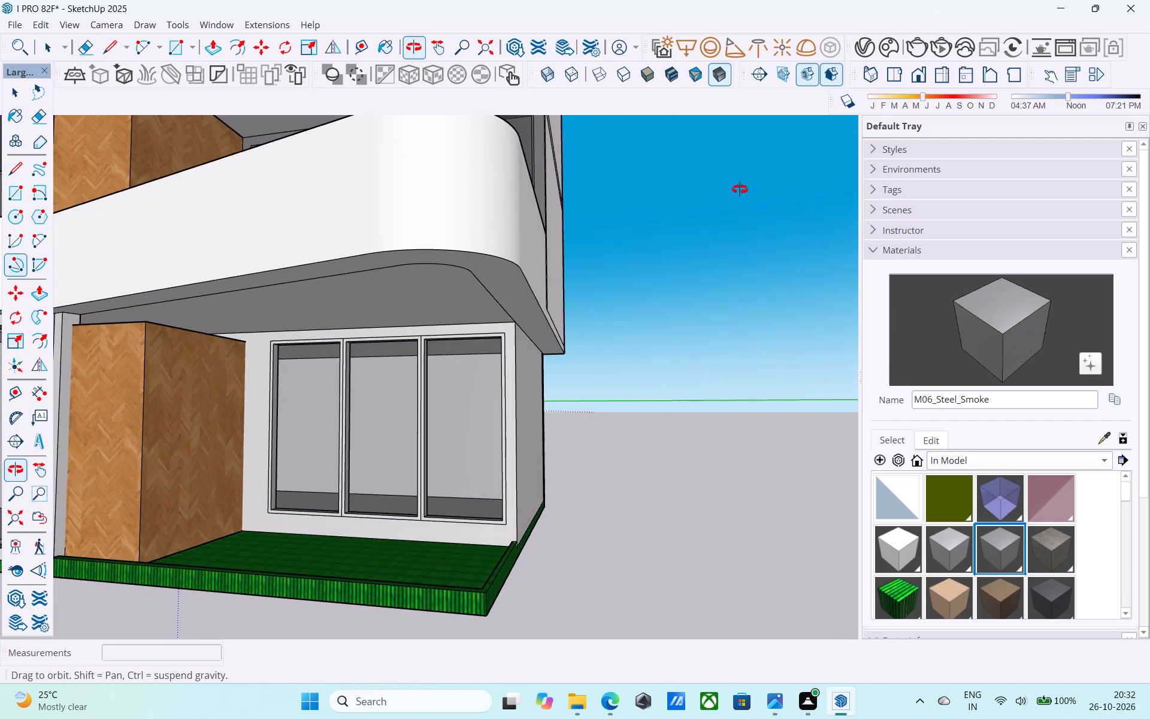
pyautogui.moveTo(740, 189); pyautogui.dragTo(750, 169, button='middle')
pyautogui.scroll(-10, 752, 170)
pyautogui.scroll(-6, 564, 349)
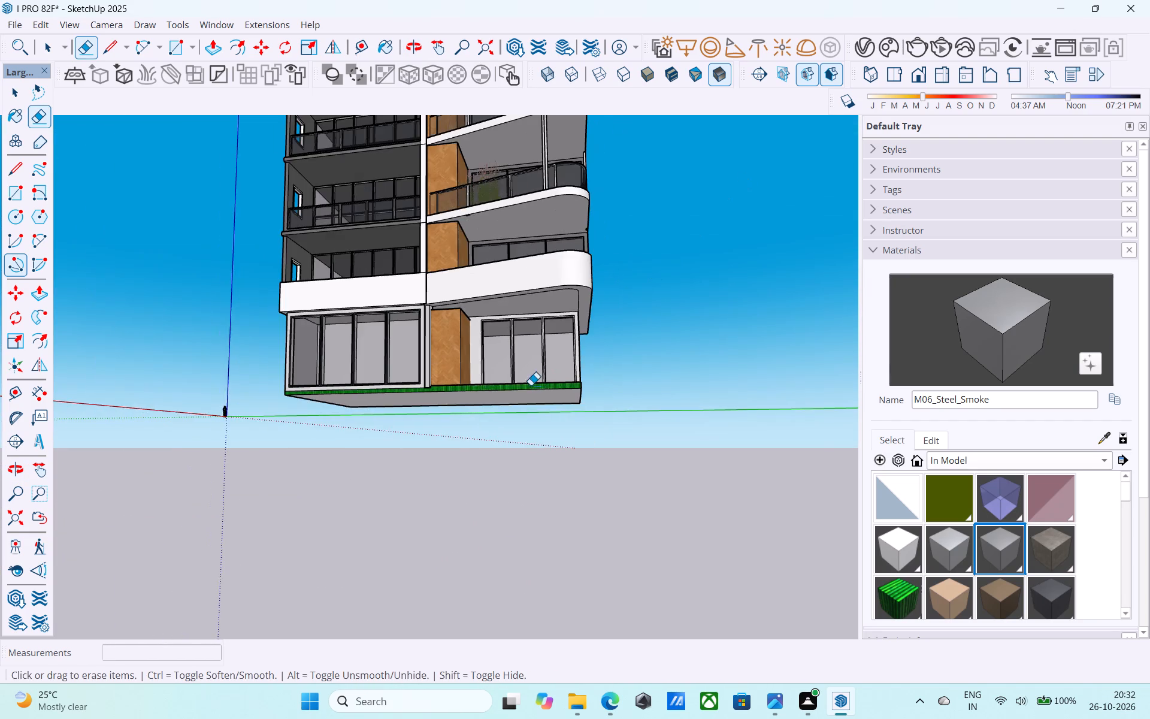
pyautogui.moveTo(526, 380); pyautogui.dragTo(518, 283, button='middle')
pyautogui.scroll(4, 473, 243)
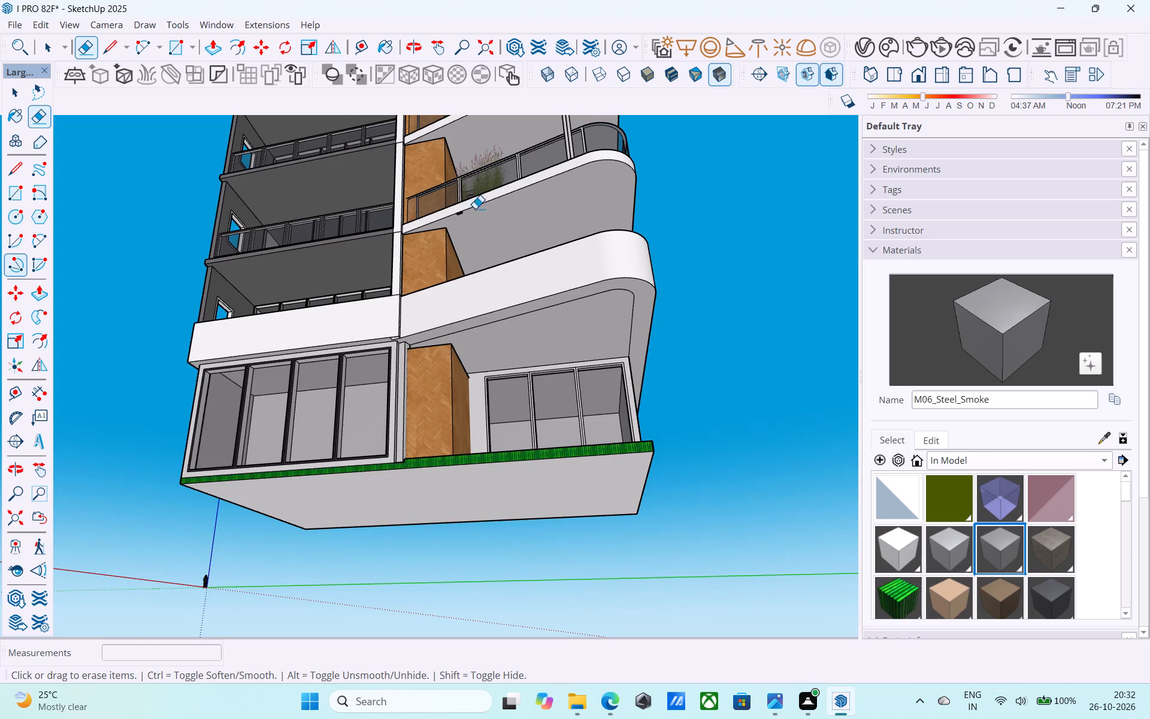
pyautogui.scroll(20, 473, 203)
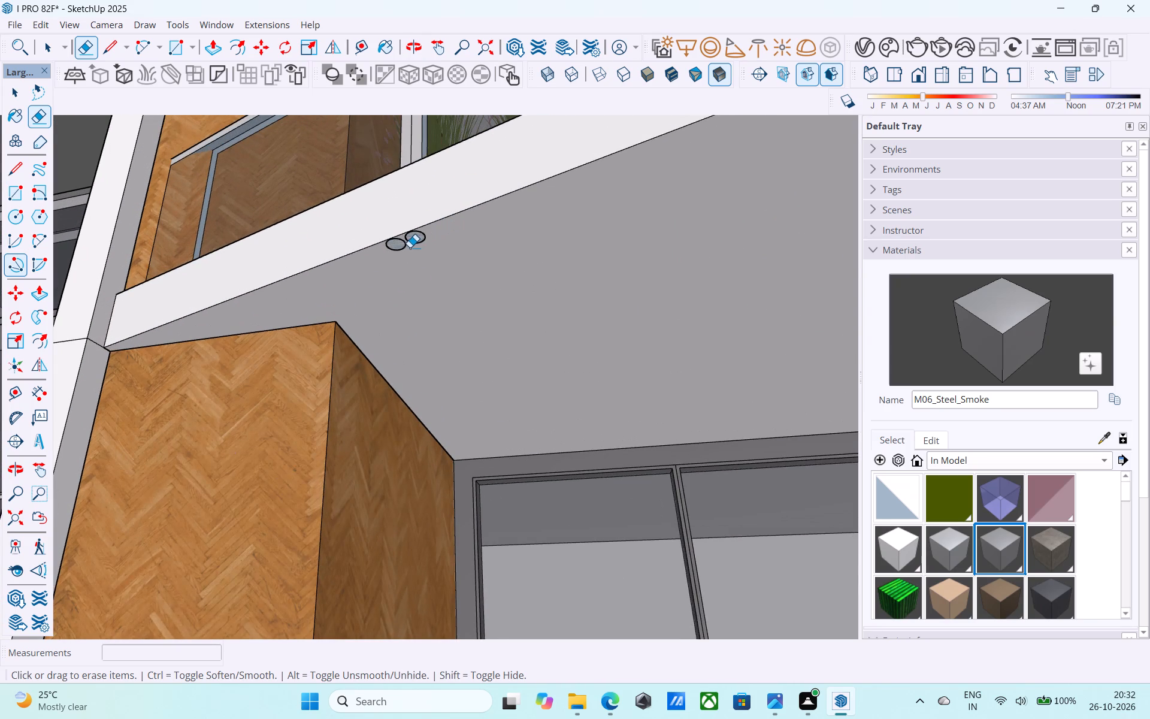
pyautogui.scroll(5, 409, 247)
pyautogui.click(417, 235)
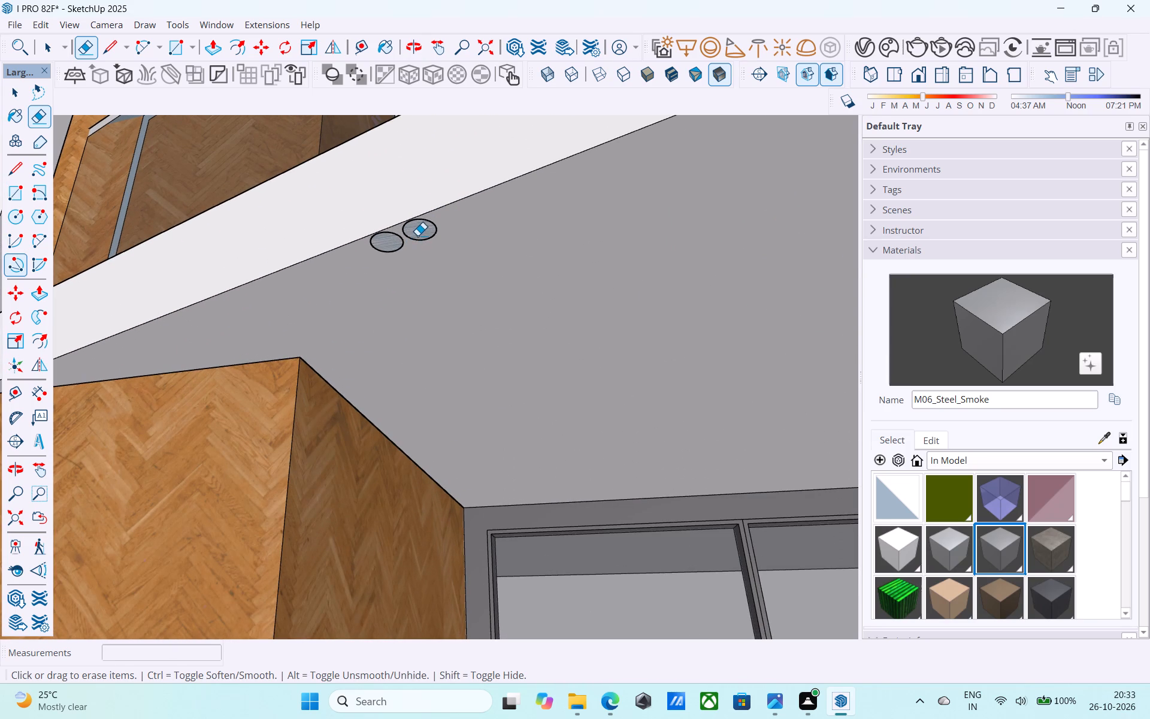
pyautogui.moveTo(414, 236); pyautogui.dragTo(404, 239)
# Erase the two small circles on the same balcony underside at the end near the side wall.
pyautogui.scroll(-3, 372, 360)
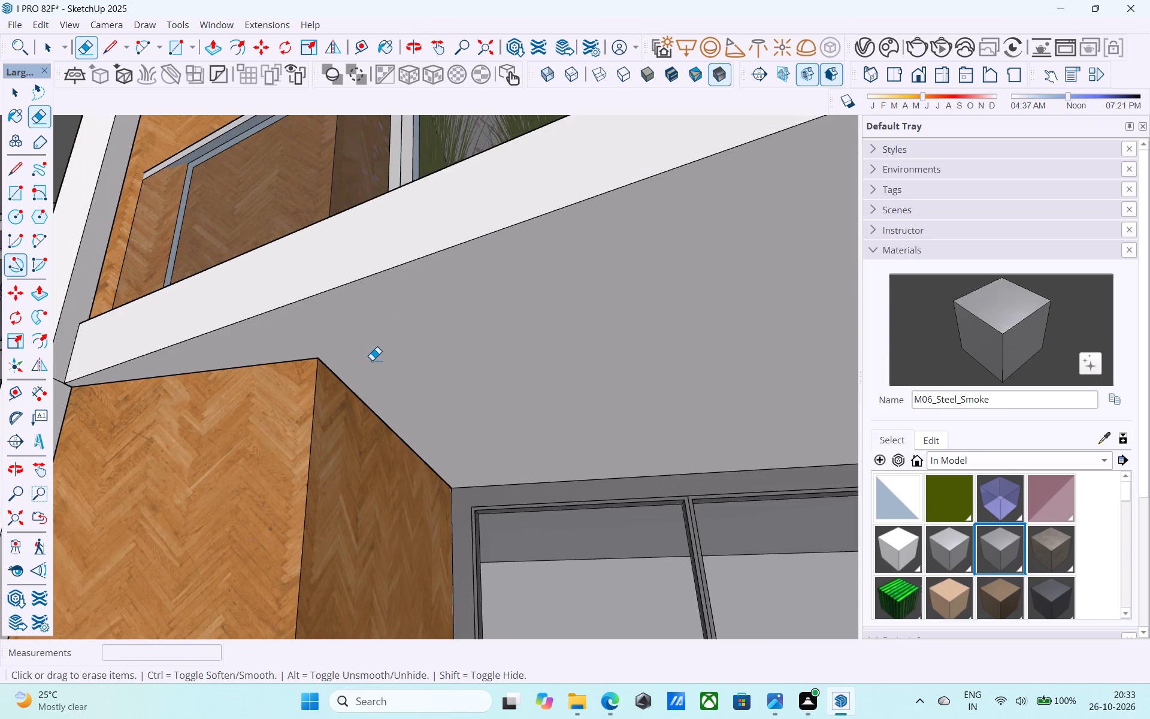
pyautogui.scroll(-11, 372, 360)
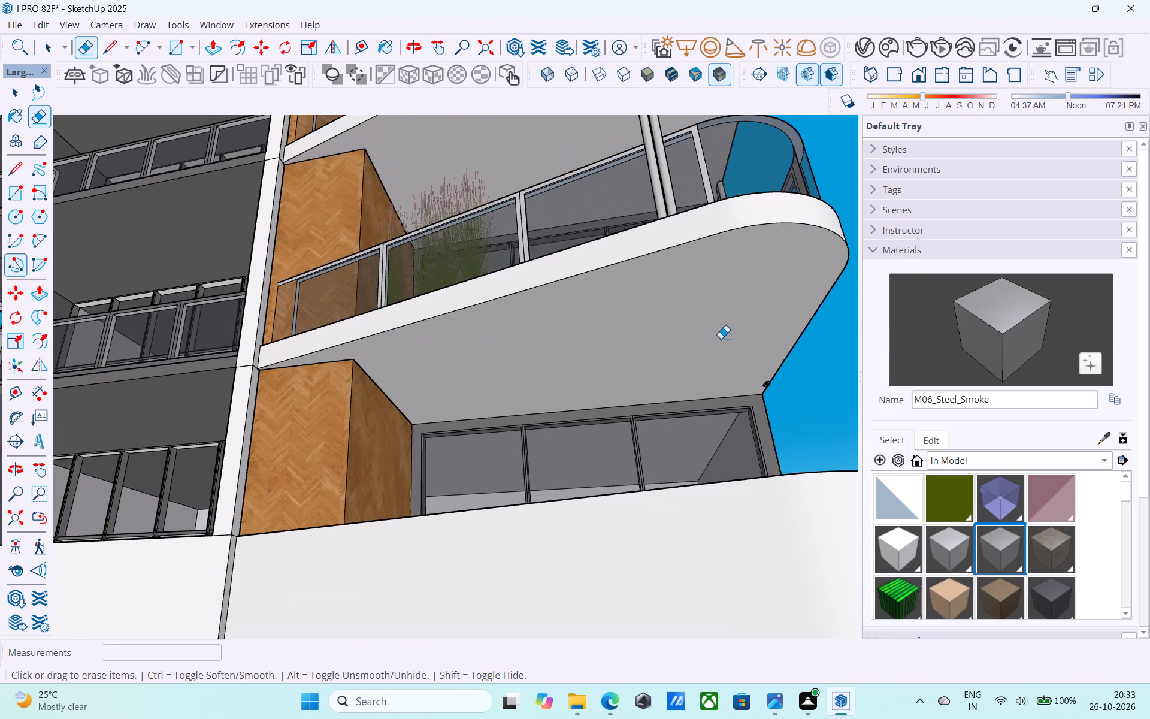
pyautogui.scroll(4, 807, 350)
pyautogui.scroll(-3, 795, 359)
pyautogui.moveTo(791, 358); pyautogui.dragTo(518, 370, button='middle')
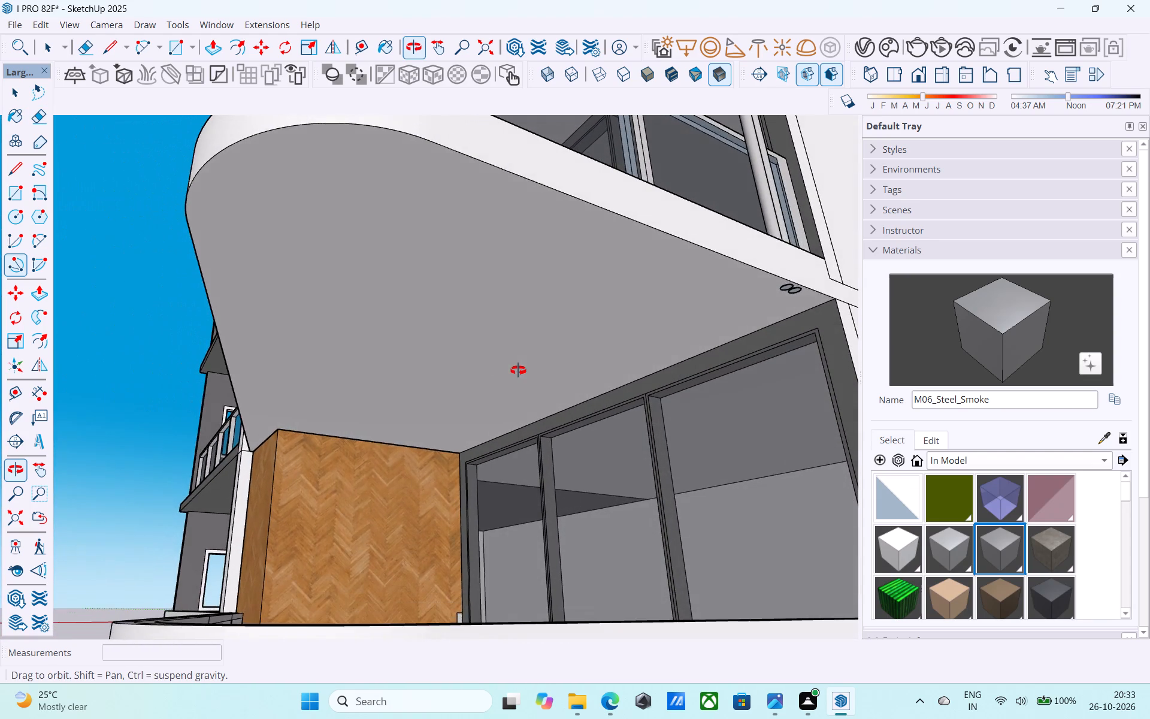
pyautogui.moveTo(518, 370); pyautogui.dragTo(515, 369, button='middle')
pyautogui.scroll(-1, 347, 403)
pyautogui.scroll(3, 743, 298)
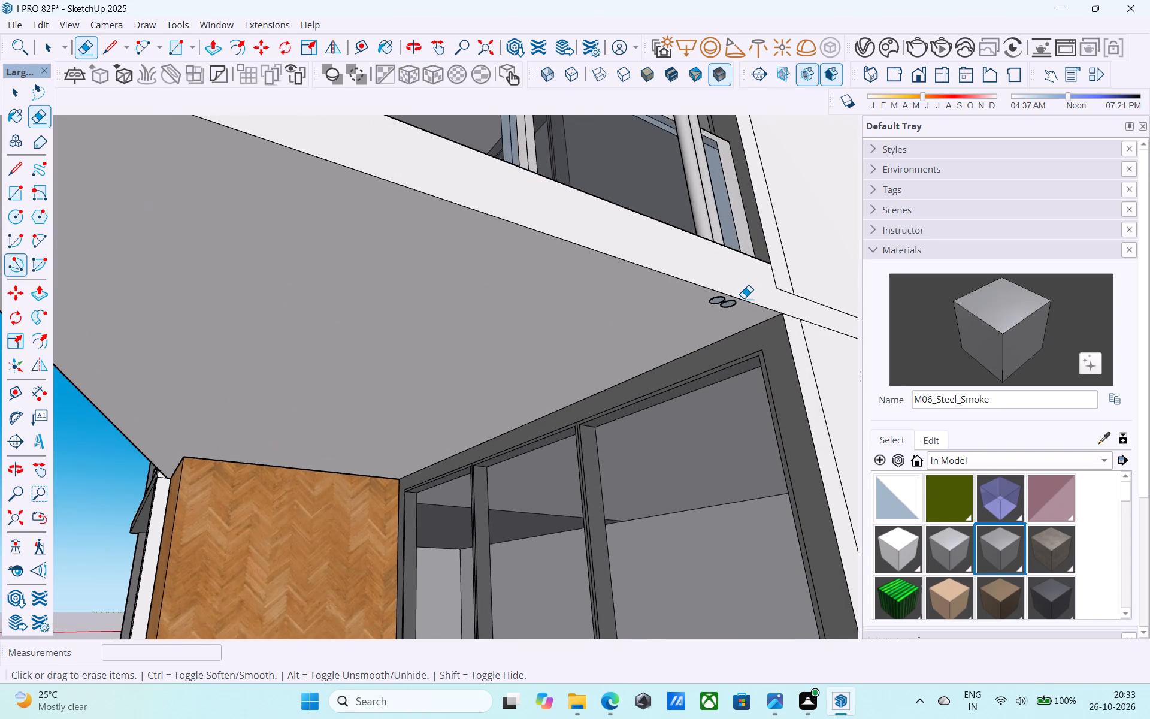
pyautogui.scroll(12, 743, 298)
pyautogui.click(699, 309)
pyautogui.moveTo(692, 308); pyautogui.dragTo(682, 301)
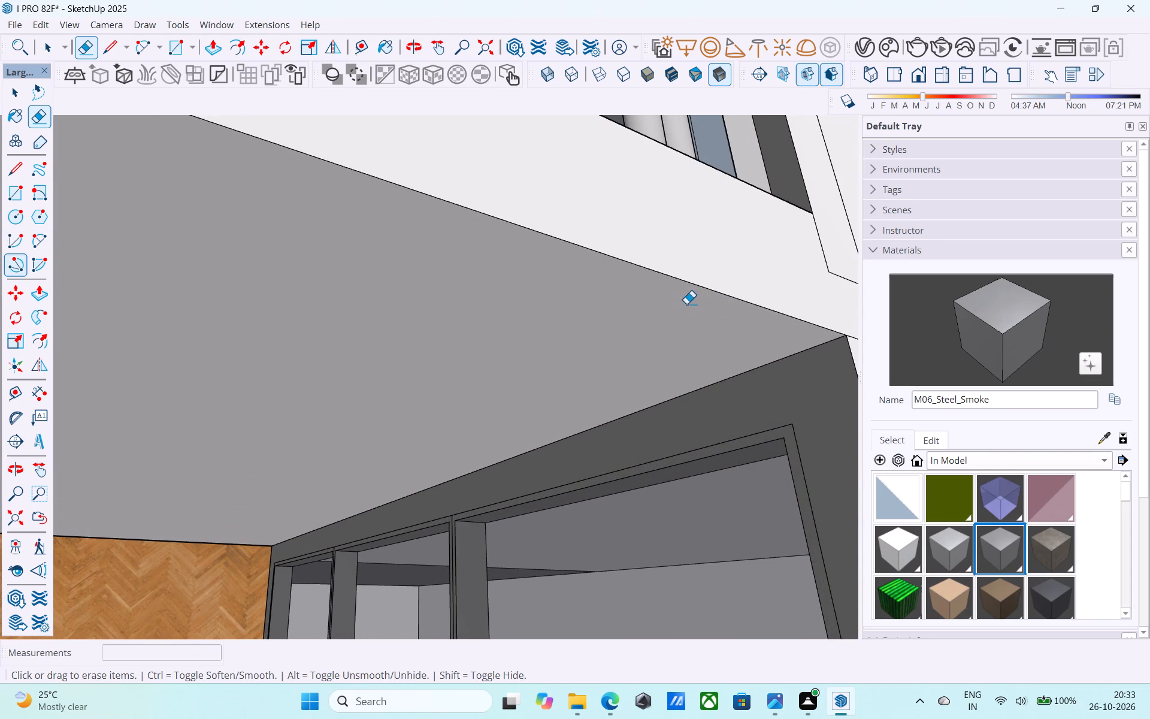
# Erase the two short stray edges where the balcony slab band meets the lower corner of the side wall panel.
pyautogui.scroll(-16, 690, 318)
pyautogui.moveTo(575, 358); pyautogui.dragTo(532, 408, button='middle')
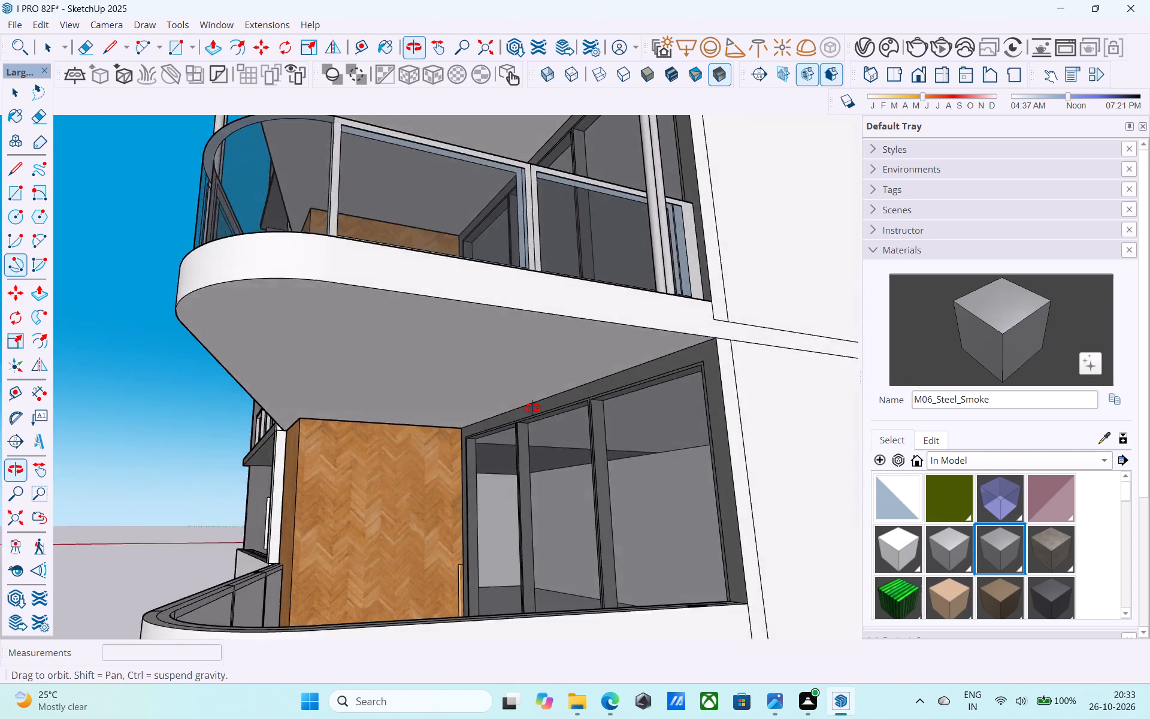
pyautogui.moveTo(532, 408); pyautogui.dragTo(429, 490, button='middle')
pyautogui.scroll(-5, 418, 478)
pyautogui.scroll(10, 537, 427)
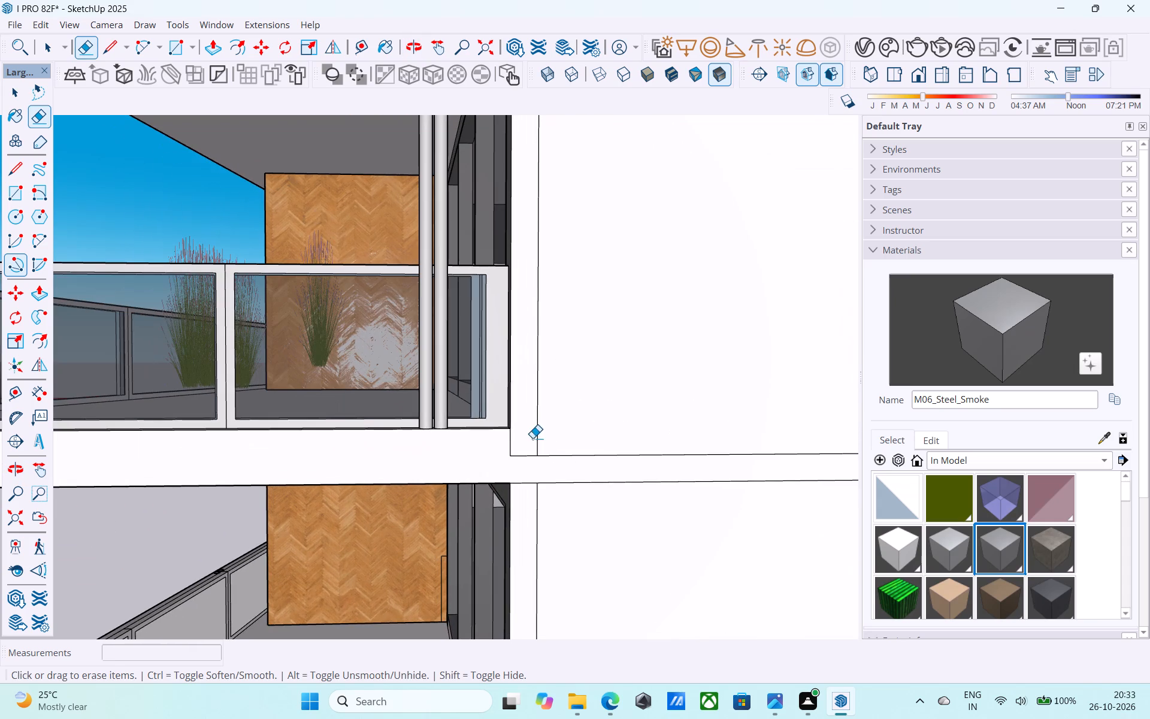
pyautogui.moveTo(529, 448); pyautogui.dragTo(528, 459)
pyautogui.moveTo(520, 452); pyautogui.dragTo(512, 451)
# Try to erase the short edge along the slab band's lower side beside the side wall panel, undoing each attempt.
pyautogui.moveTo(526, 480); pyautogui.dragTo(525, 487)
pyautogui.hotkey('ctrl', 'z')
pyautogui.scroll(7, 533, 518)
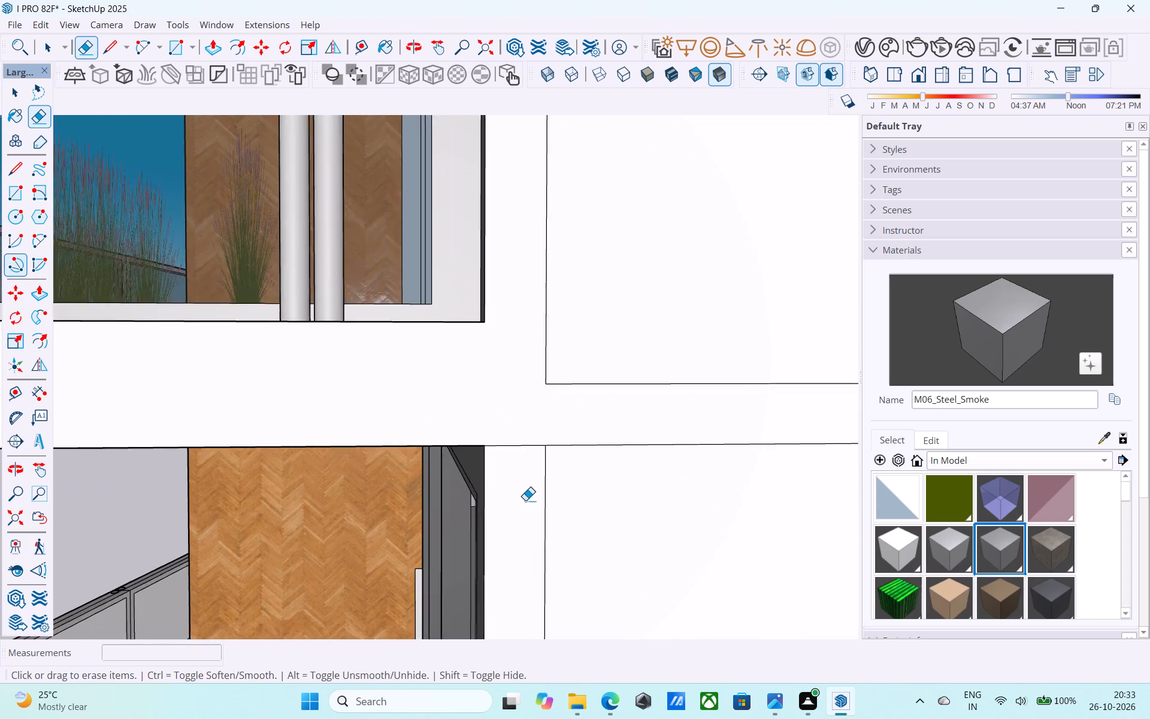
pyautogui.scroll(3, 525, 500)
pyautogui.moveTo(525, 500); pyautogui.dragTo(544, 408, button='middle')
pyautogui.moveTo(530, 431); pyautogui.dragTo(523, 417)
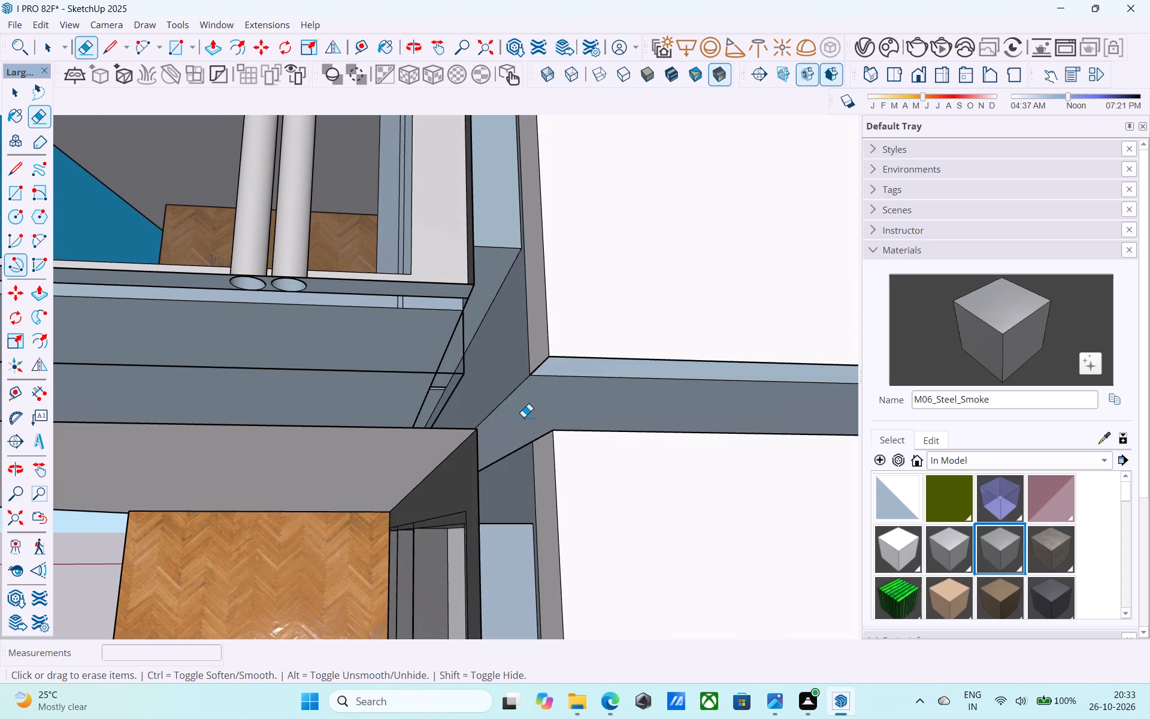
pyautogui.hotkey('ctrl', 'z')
# Save the model.
pyautogui.hotkey('ctrl', 's')
pyautogui.hotkey('ctrl', 's')
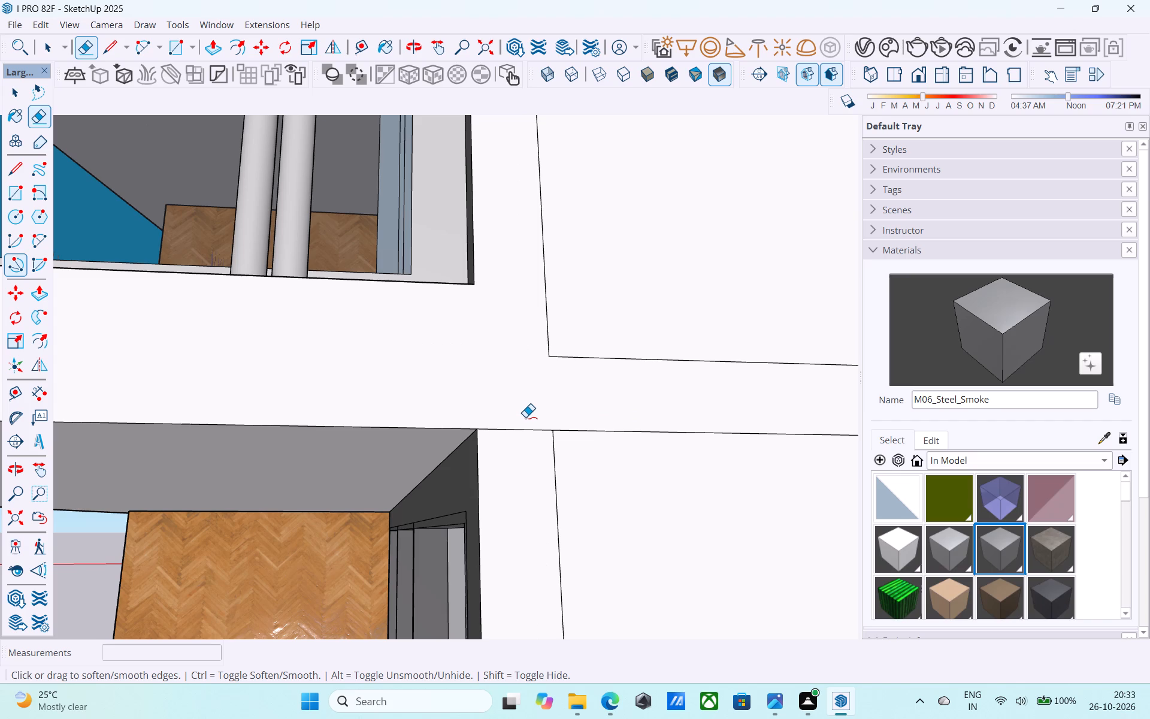
pyautogui.hotkey('ctrl', 's')
pyautogui.hotkey('ctrl', 's')
# Erase the ornamental grass plant standing in front of the herringbone wood wall on the balcony, keeping the one near the curved railing.
pyautogui.press('space')
pyautogui.scroll(-20, 525, 417)
pyautogui.scroll(-2, 525, 417)
pyautogui.keyDown('shift'); pyautogui.moveTo(519, 412); pyautogui.dragTo(570, 484, button='middle'); pyautogui.keyUp('shift')
pyautogui.scroll(5, 522, 430)
pyautogui.scroll(-5, 522, 430)
pyautogui.moveTo(522, 430); pyautogui.dragTo(585, 537, button='middle')
pyautogui.scroll(2, 421, 415)
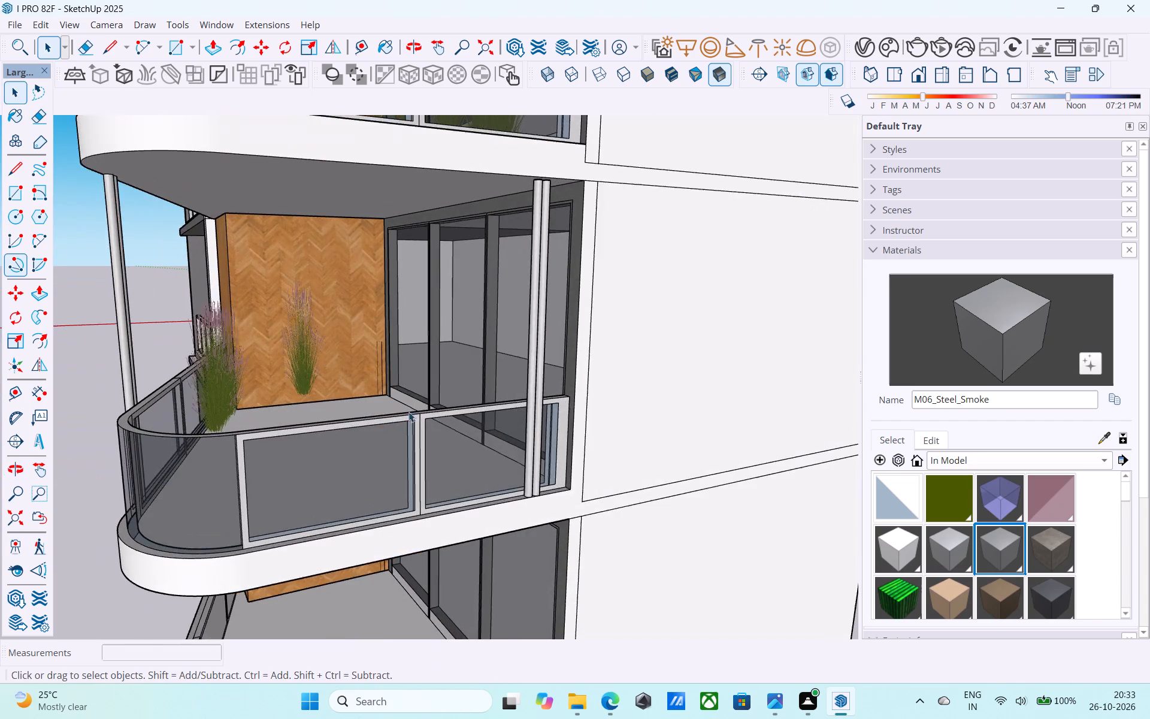
pyautogui.scroll(2, 408, 412)
pyautogui.click(274, 376)
pyautogui.rightClick(274, 376)
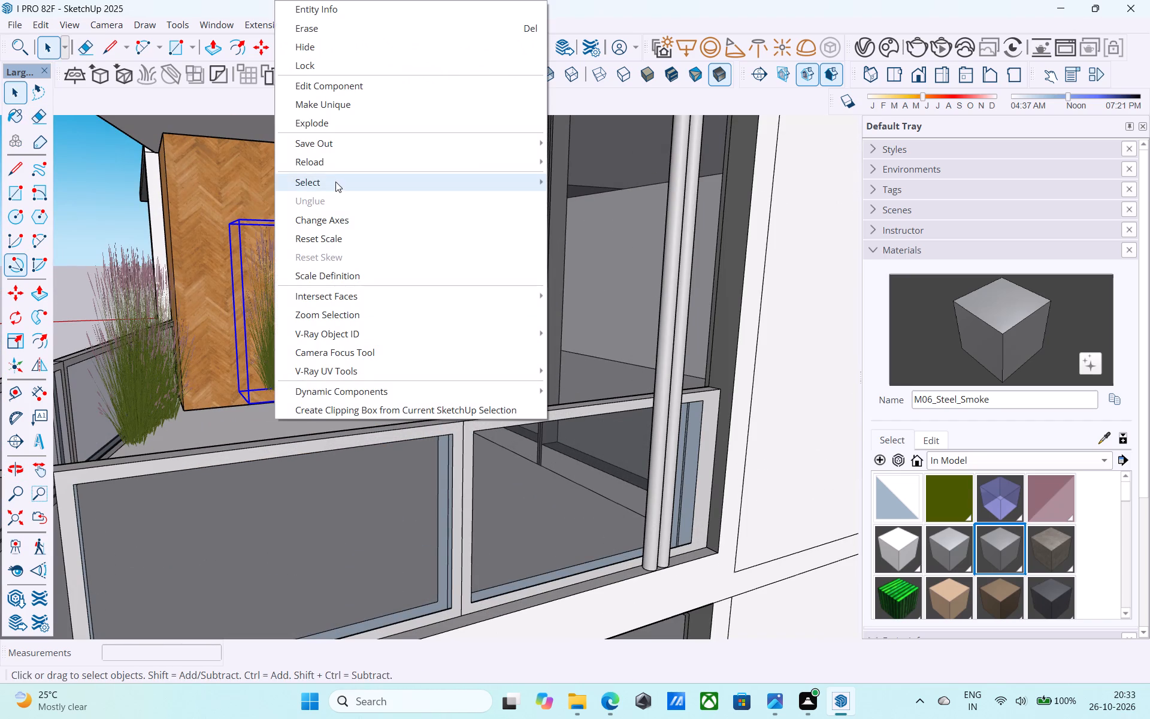
pyautogui.click(362, 33)
# Examine the whole building from the front and from its side wall.
pyautogui.scroll(-2, 416, 342)
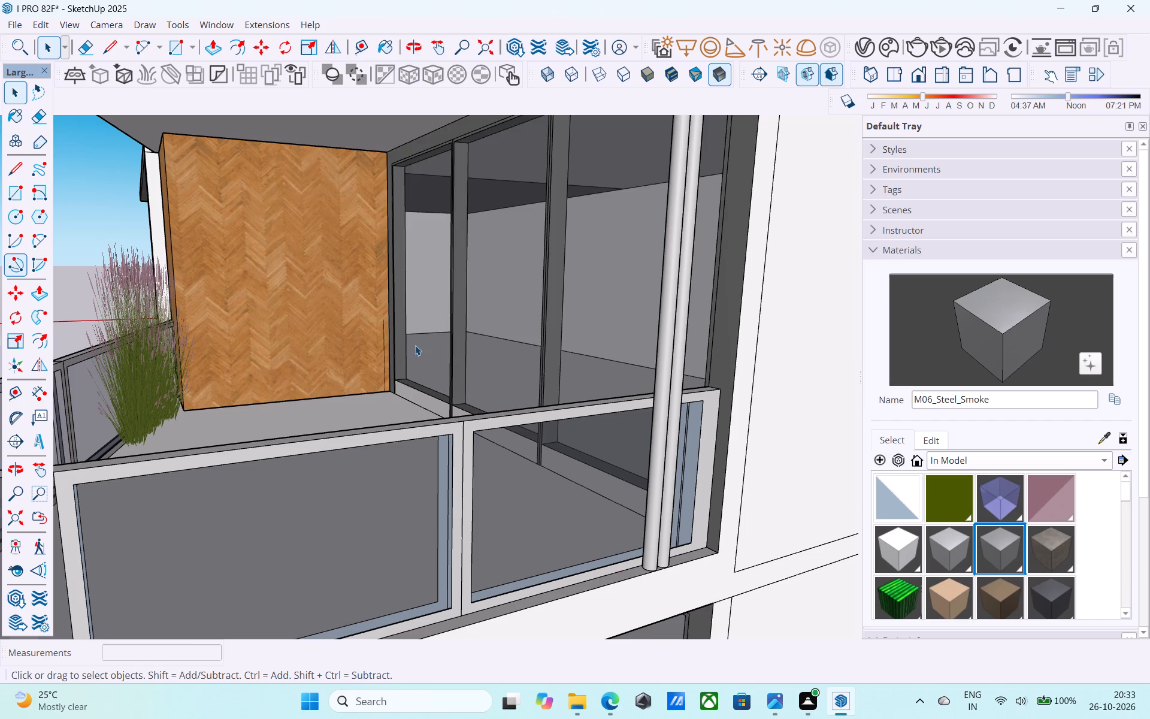
pyautogui.scroll(-8, 415, 345)
pyautogui.moveTo(398, 346); pyautogui.dragTo(576, 395, button='middle')
pyautogui.scroll(-5, 583, 380)
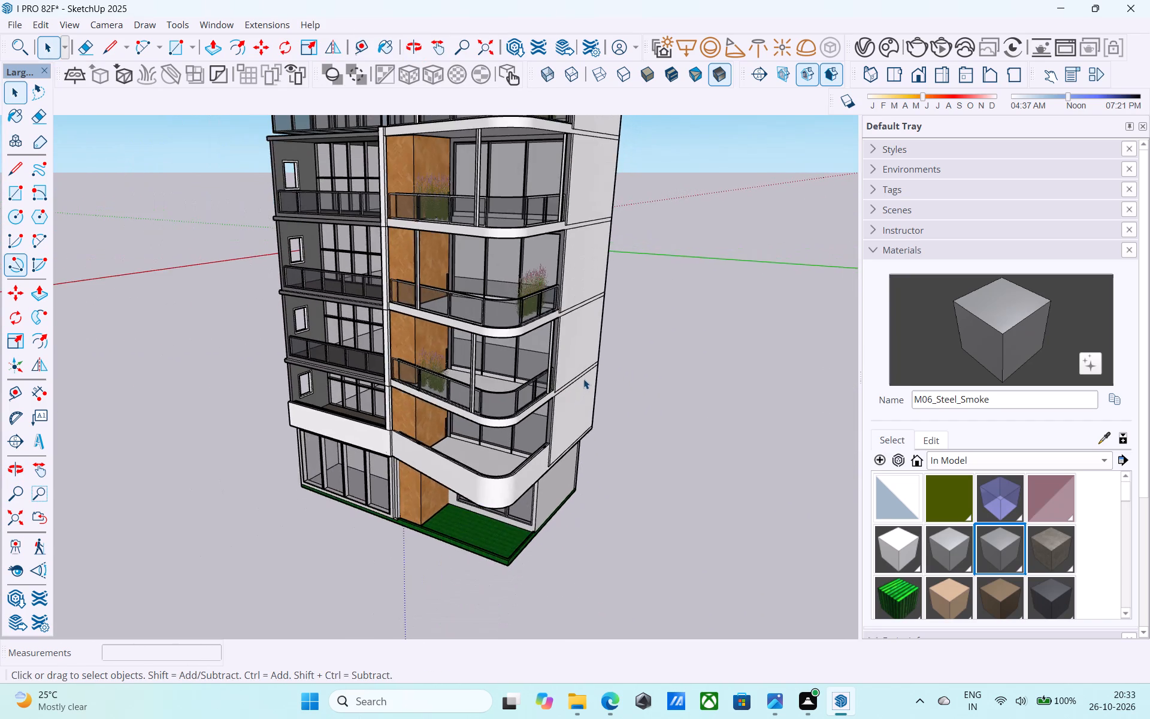
pyautogui.scroll(-5, 573, 368)
pyautogui.moveTo(412, 466); pyautogui.dragTo(460, 467, button='middle')
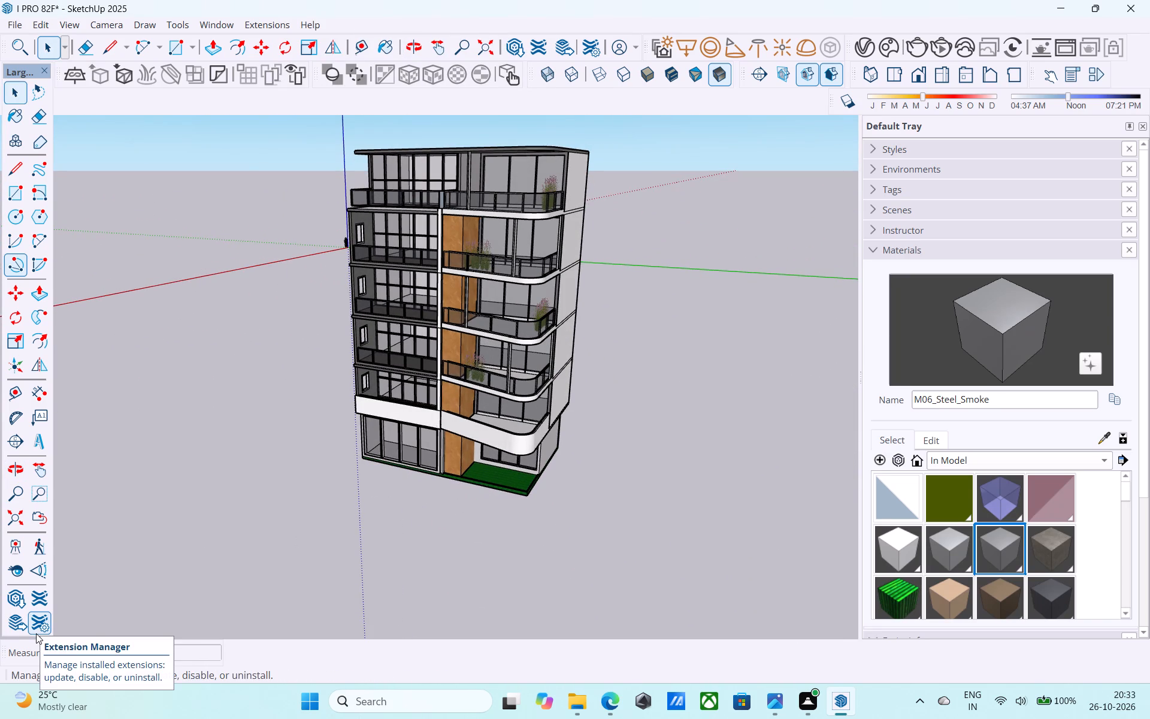
pyautogui.scroll(-5, 236, 440)
pyautogui.keyDown('shift'); pyautogui.moveTo(236, 440); pyautogui.dragTo(211, 457, button='middle'); pyautogui.keyUp('shift')
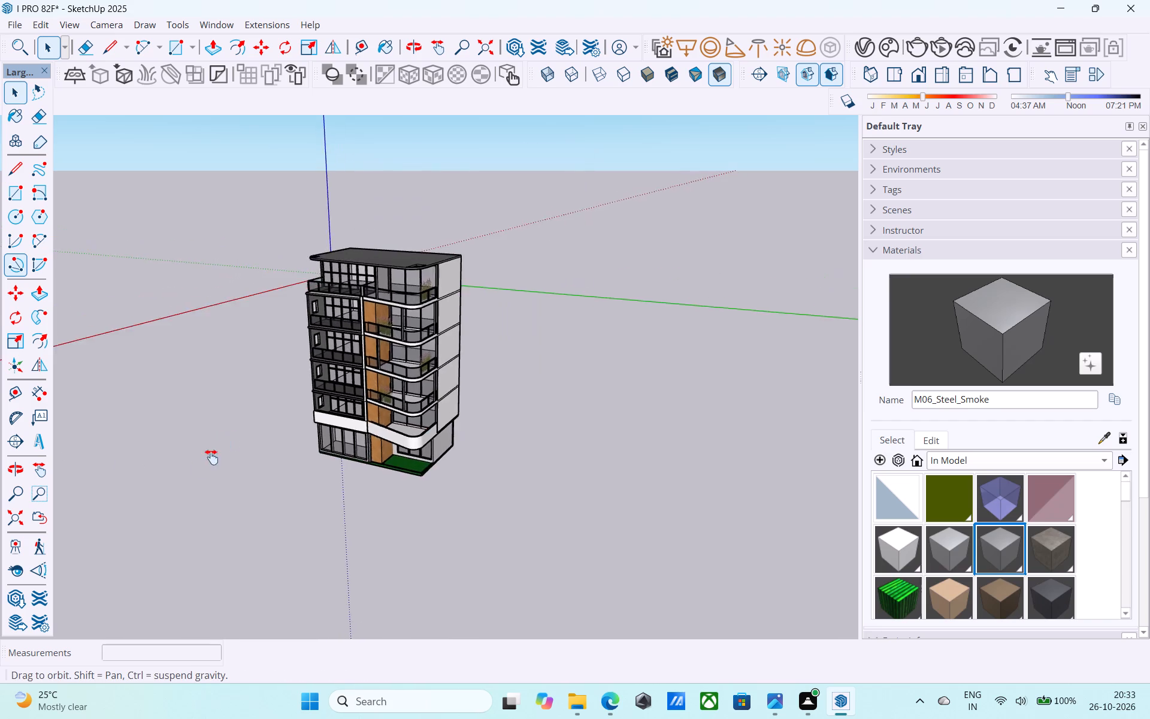
pyautogui.keyDown('shift'); pyautogui.moveTo(211, 457); pyautogui.dragTo(126, 433, button='middle'); pyautogui.keyUp('shift')
pyautogui.keyDown('shift'); pyautogui.moveTo(244, 525); pyautogui.dragTo(114, 483, button='middle'); pyautogui.keyUp('shift')
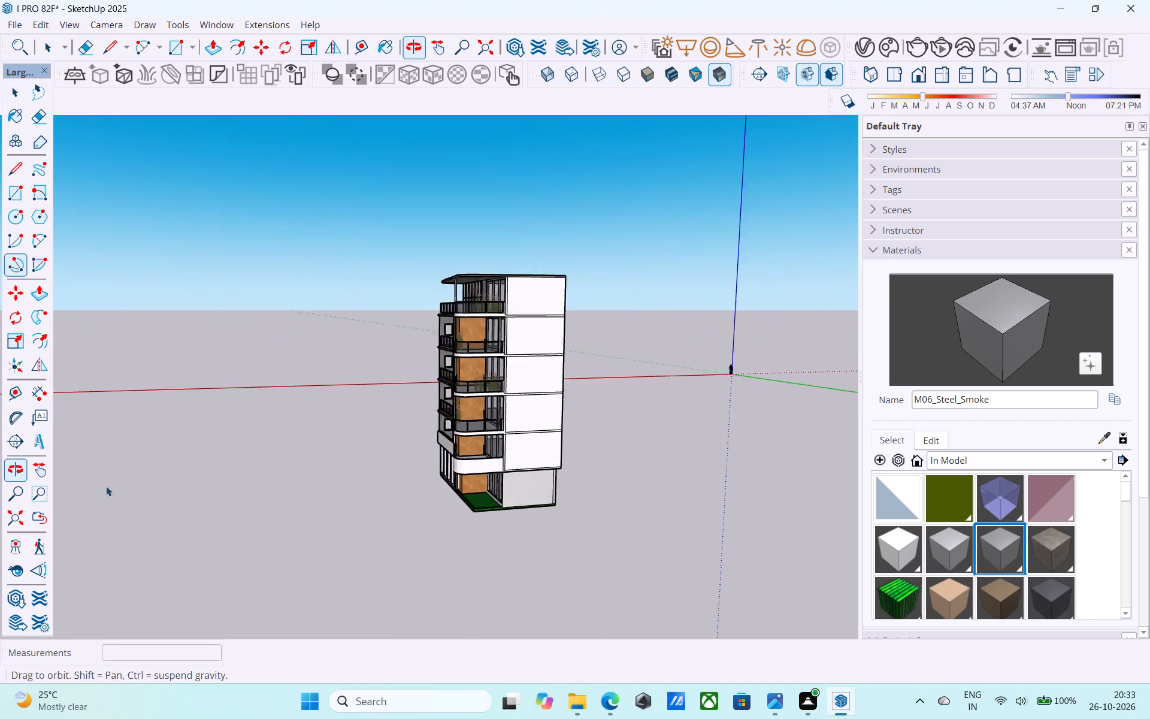
# Place a horizontal guide 3' above the bottom edge of the first-floor side wall panel, just above the ground-floor wall.
pyautogui.scroll(9, 574, 460)
pyautogui.middleClick(494, 476)
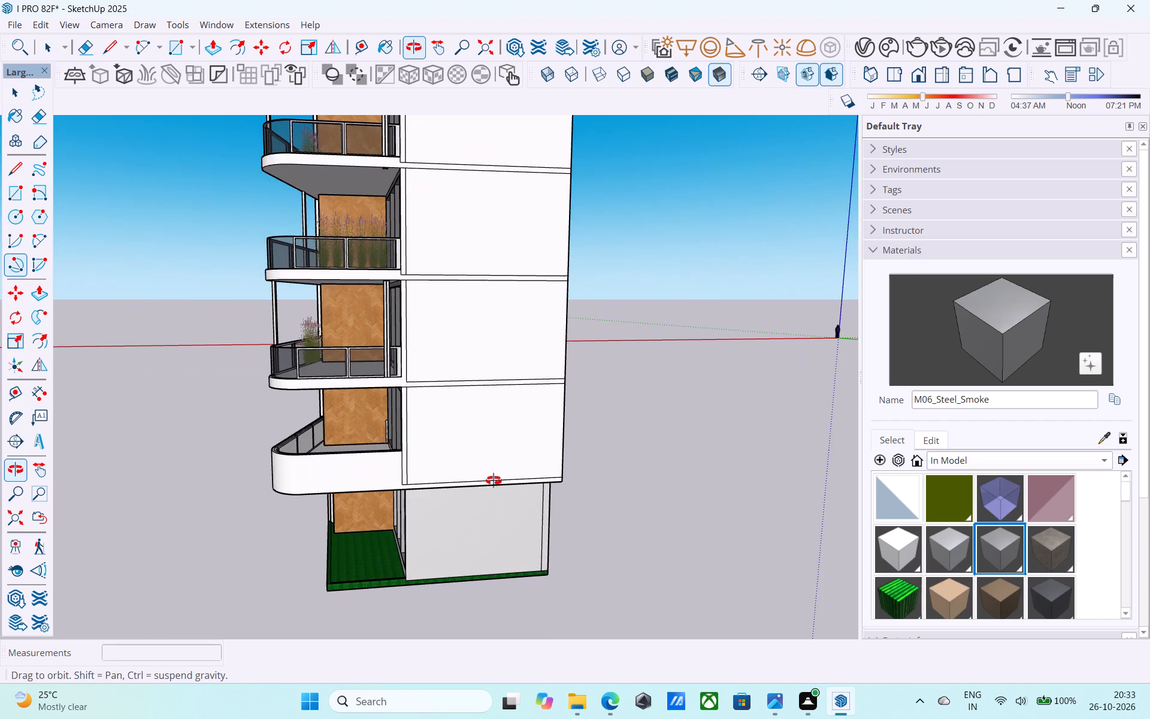
pyautogui.press('t')
pyautogui.scroll(4, 494, 481)
pyautogui.click(488, 477)
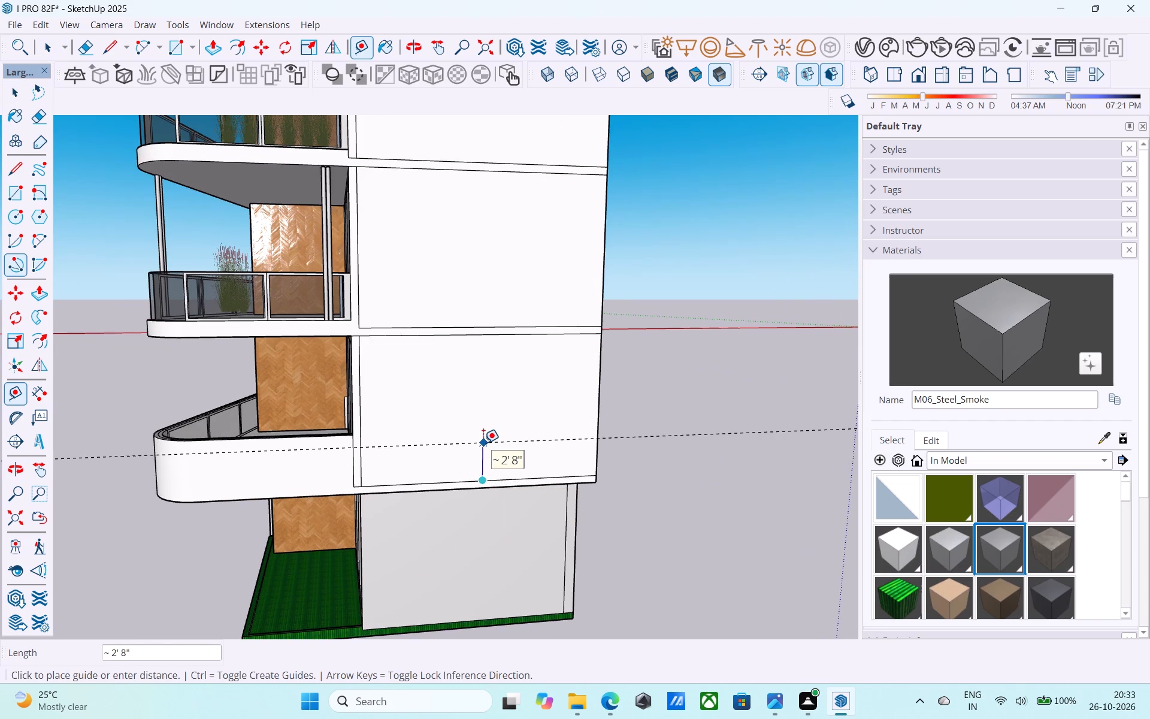
pyautogui.write("3'")
pyautogui.press('Return')
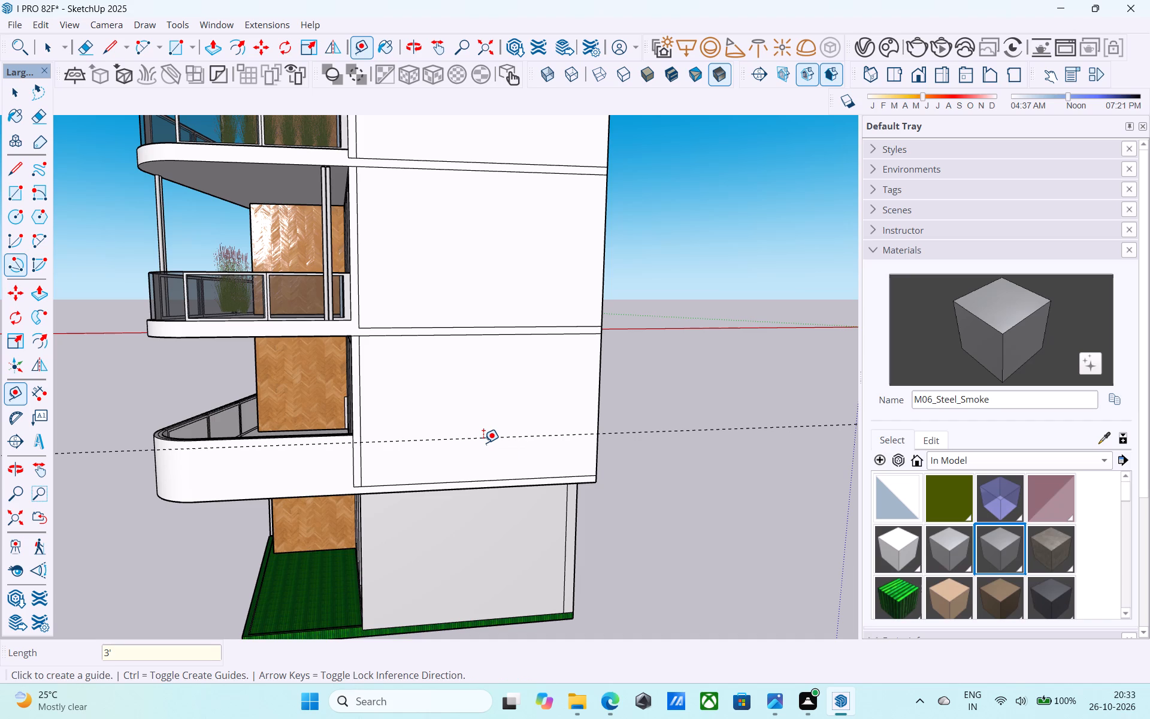
# Add two vertical guides on the side wall, one 3' from the panel's balcony-side edge and another 5' beyond it.
pyautogui.keyDown('shift'); pyautogui.moveTo(479, 442); pyautogui.dragTo(477, 450, button='middle'); pyautogui.keyUp('shift')
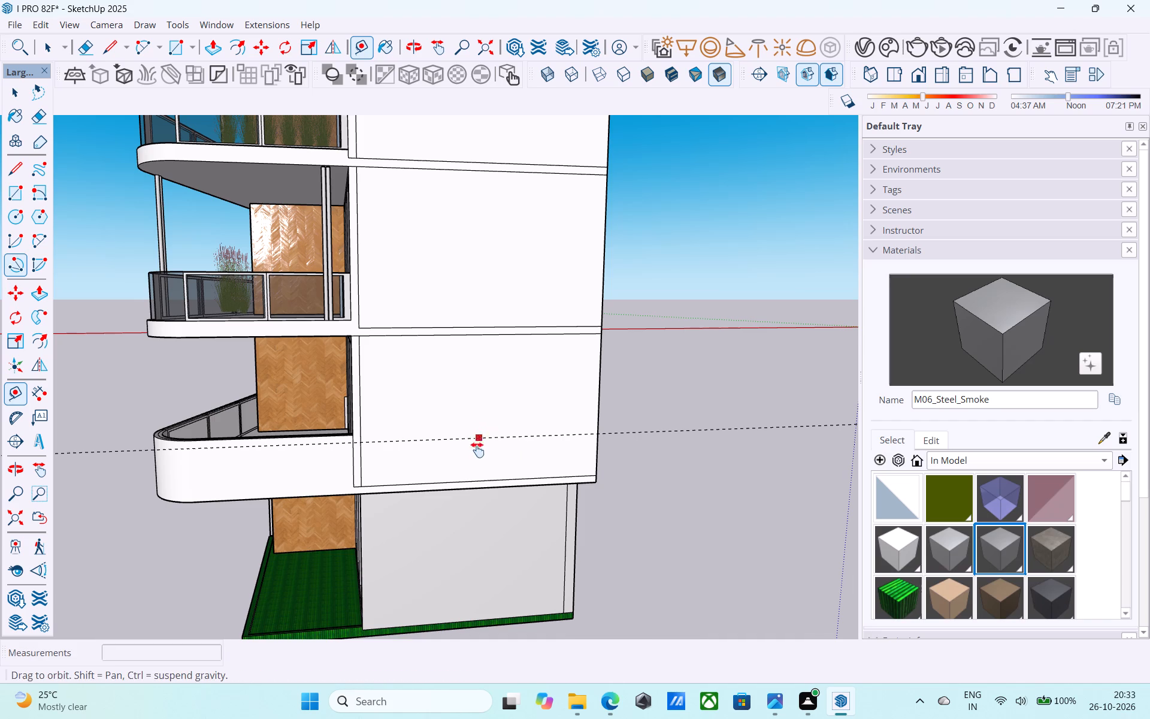
pyautogui.keyDown('shift'); pyautogui.moveTo(477, 450); pyautogui.dragTo(467, 492, button='middle'); pyautogui.keyUp('shift')
pyautogui.keyDown('shift'); pyautogui.moveTo(470, 496); pyautogui.dragTo(461, 509, button='middle'); pyautogui.keyUp('shift')
pyautogui.moveTo(466, 513); pyautogui.dragTo(440, 473, button='middle')
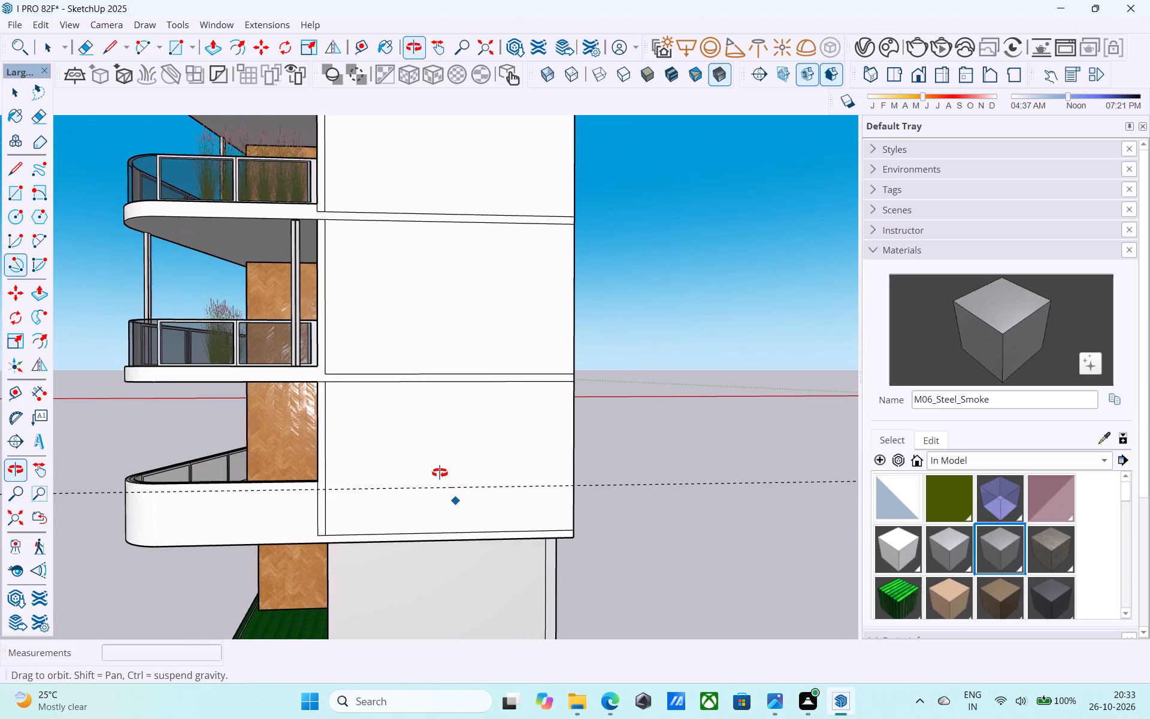
pyautogui.moveTo(440, 473); pyautogui.dragTo(625, 504, button='middle')
pyautogui.click(425, 467)
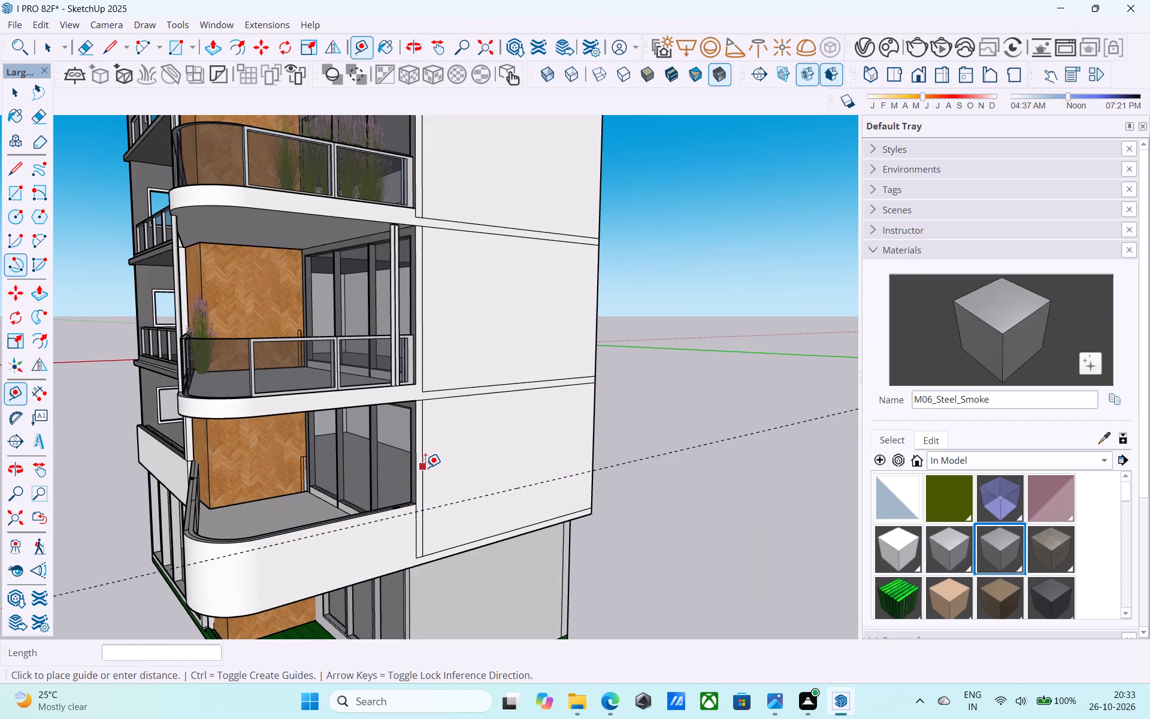
pyautogui.keyDown('shift'); pyautogui.moveTo(481, 453); pyautogui.dragTo(301, 500, button='middle'); pyautogui.keyUp('shift')
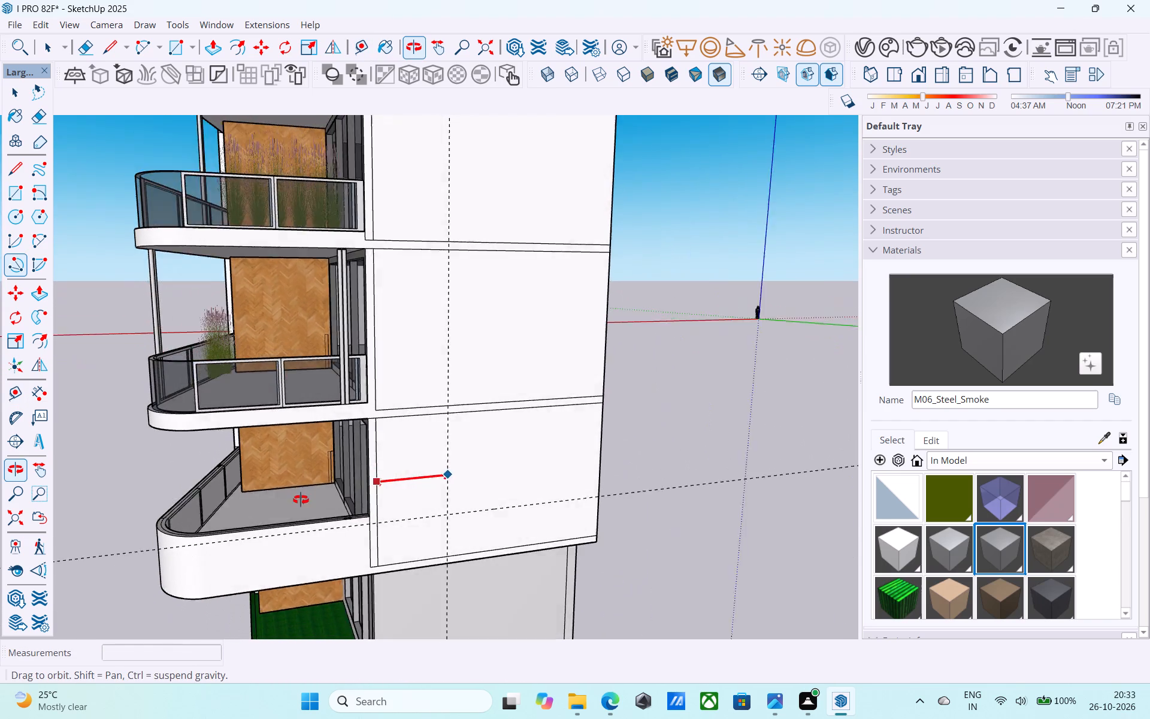
pyautogui.keyDown('shift'); pyautogui.moveTo(301, 500); pyautogui.dragTo(295, 500, button='middle'); pyautogui.keyUp('shift')
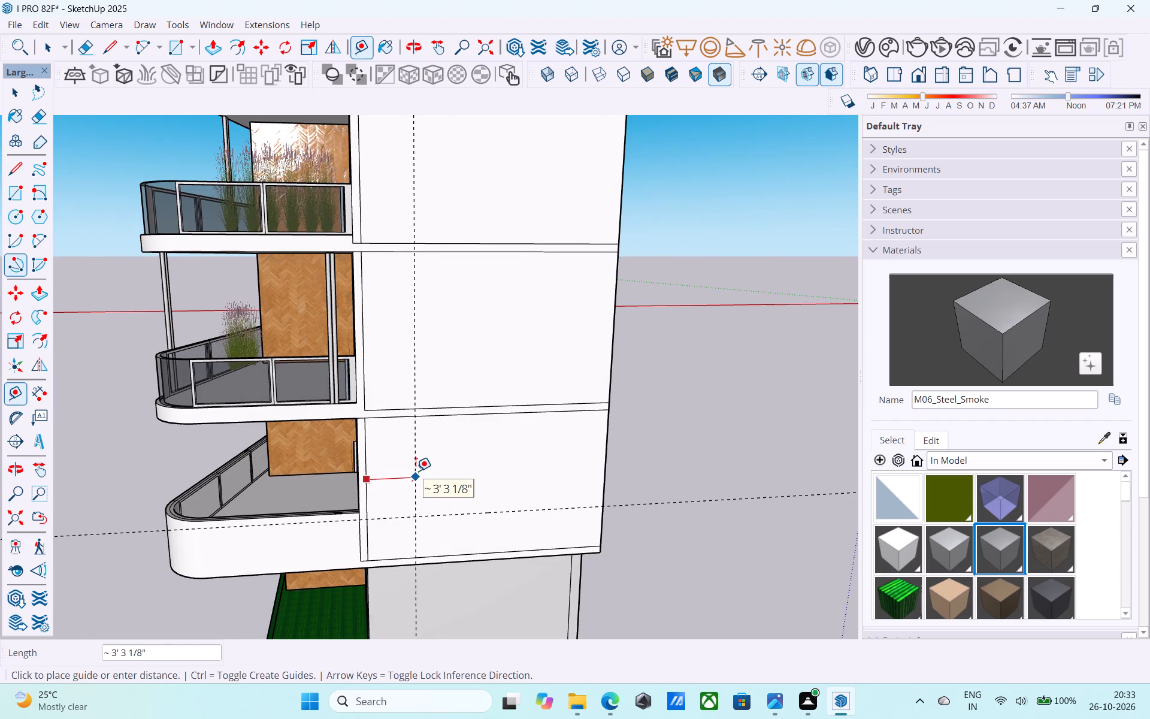
pyautogui.write("3'")
pyautogui.press('Return')
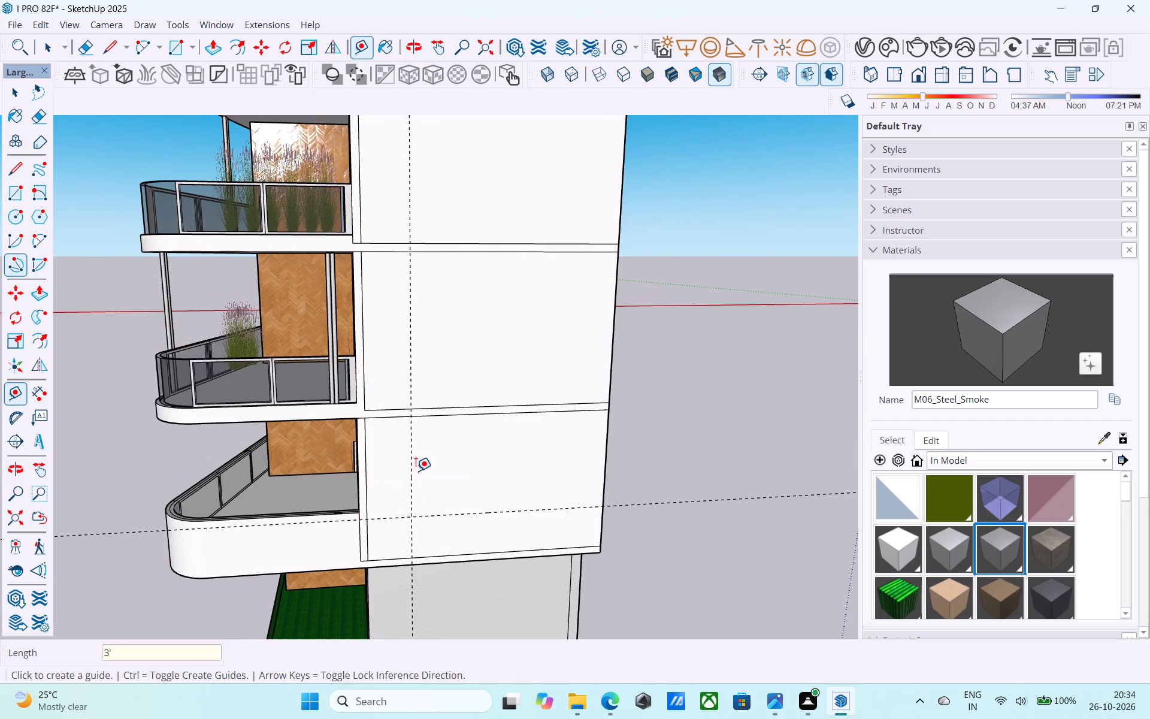
pyautogui.click(410, 468)
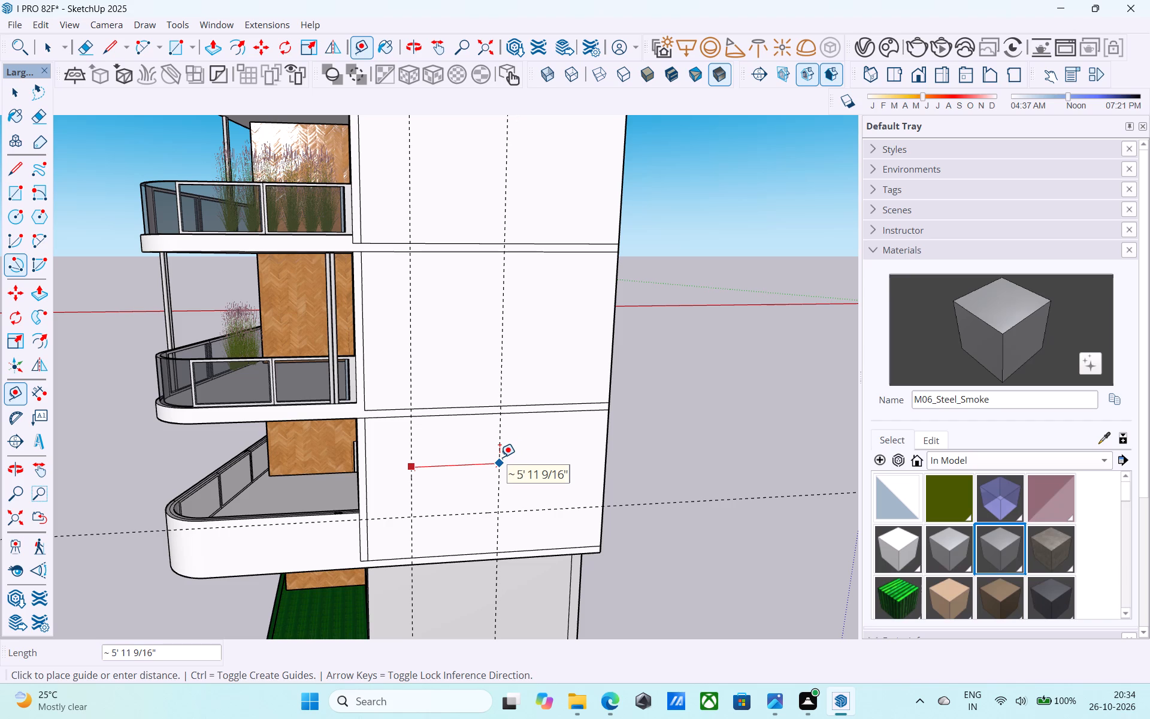
pyautogui.write("5'")
pyautogui.press('Return')
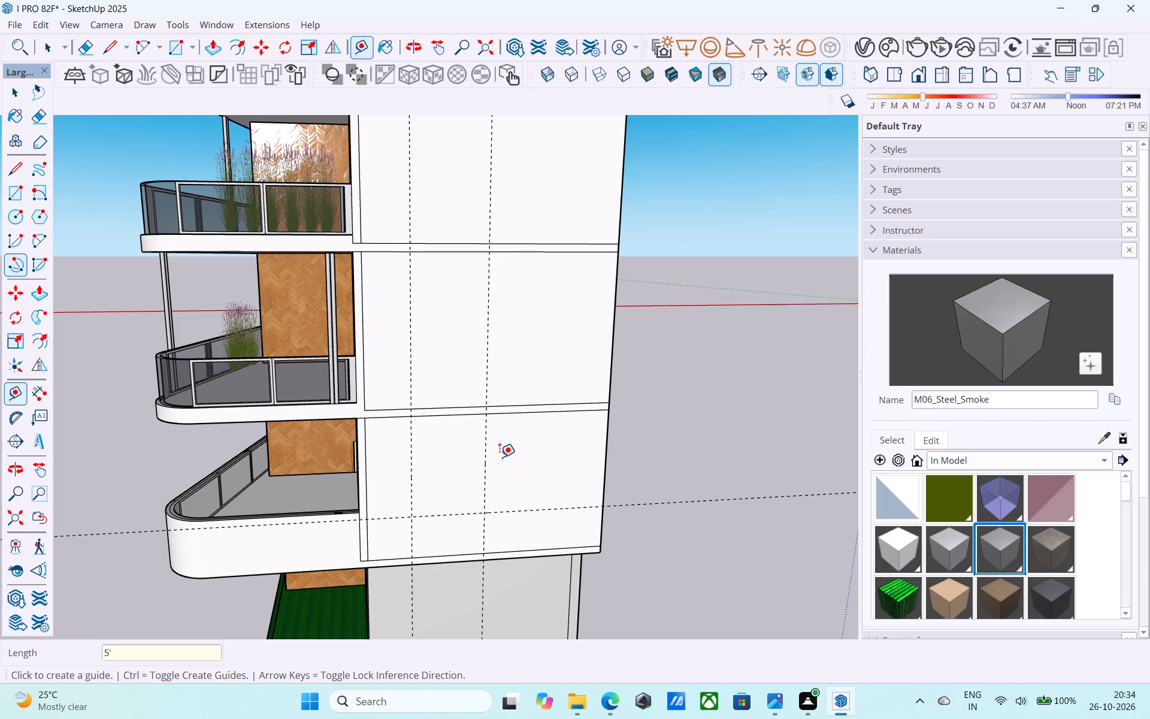
# Draw a 4' by 4' square on the first-floor side wall from the intersection of the horizontal guide and the balcony-side vertical guide.
pyautogui.scroll(4, 378, 449)
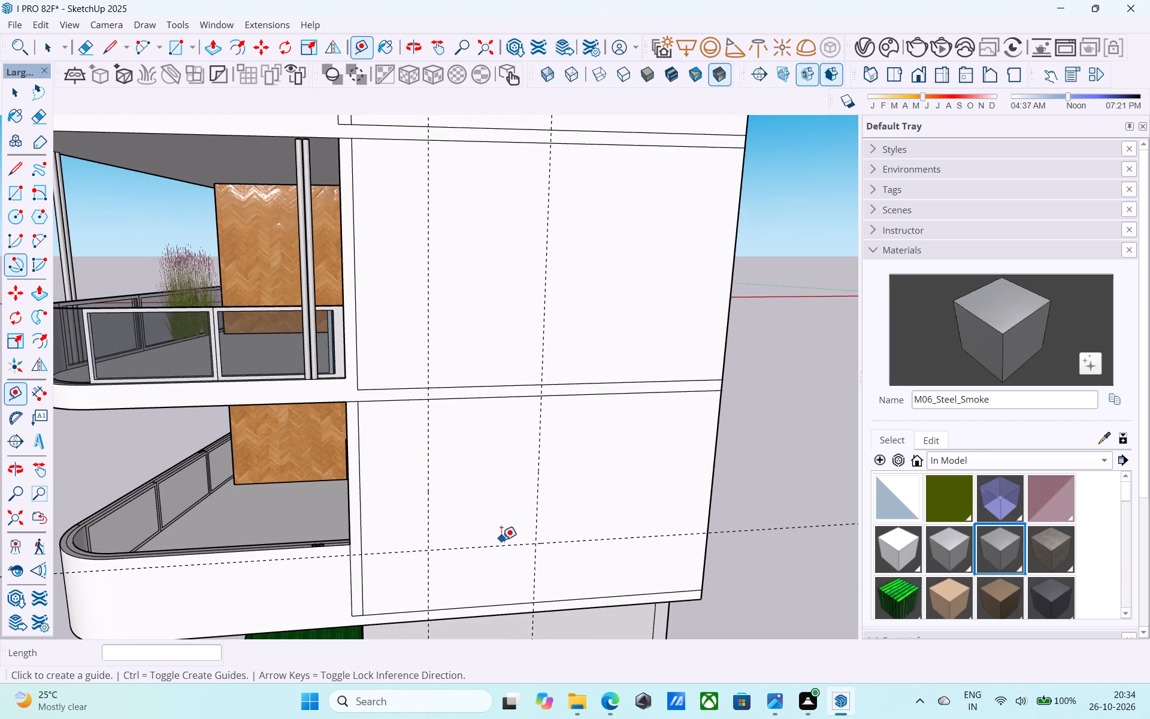
pyautogui.scroll(4, 501, 540)
pyautogui.press('r')
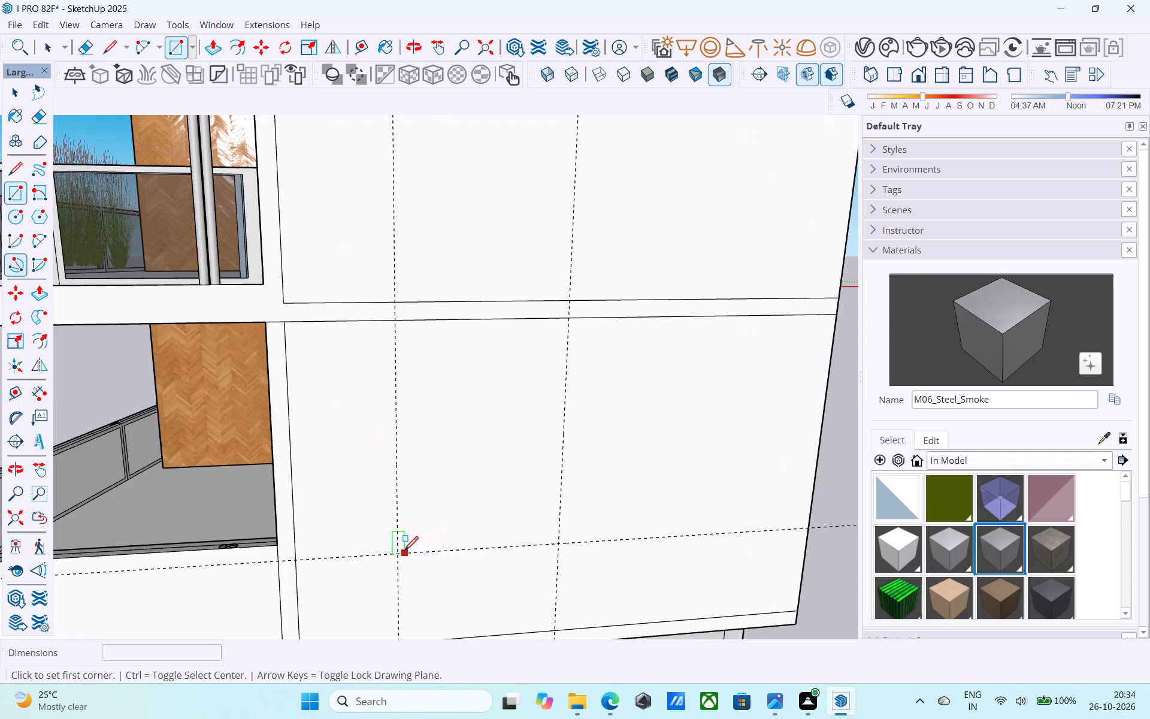
pyautogui.click(399, 550)
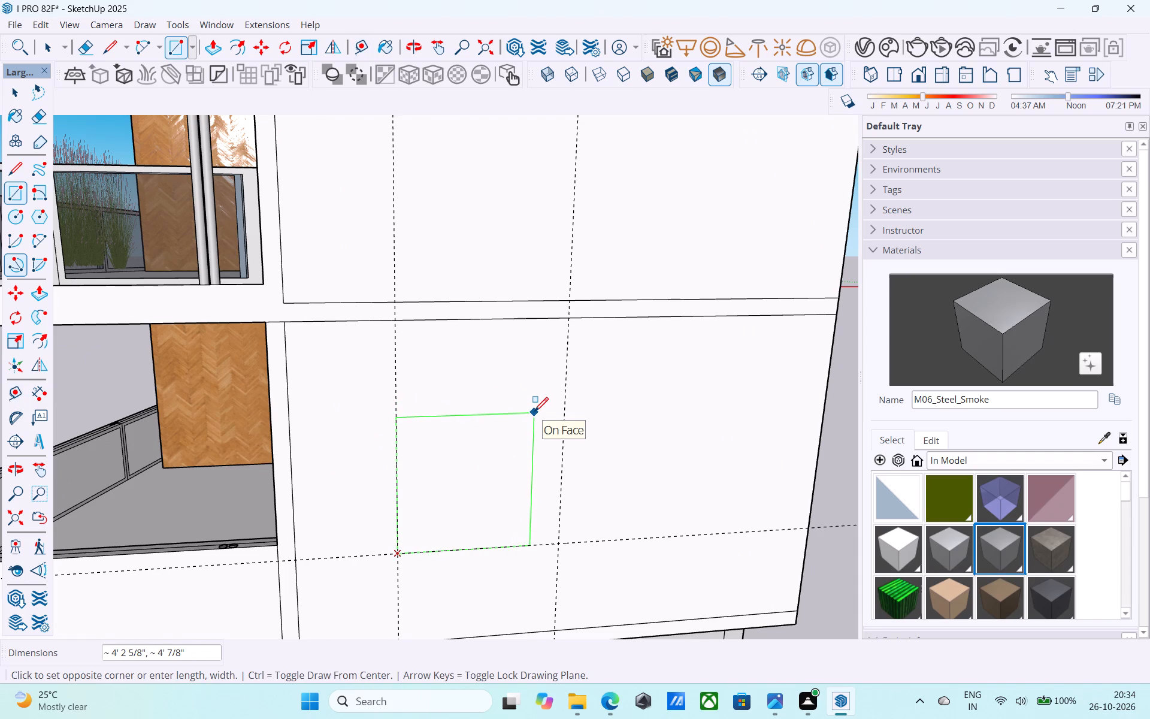
pyautogui.write("4'")
pyautogui.write(",4'")
pyautogui.press('Return')
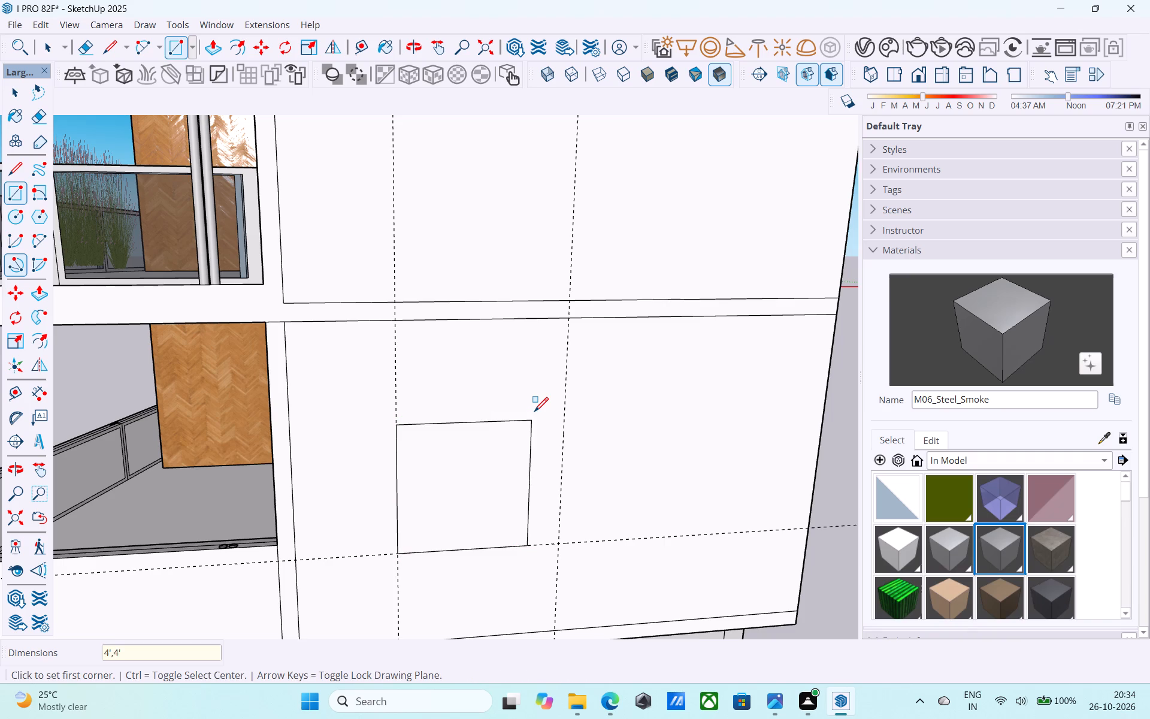
# Copy the square's face 5' along the horizontal guide to the second vertical guide.
pyautogui.press('space')
pyautogui.click(502, 485)
pyautogui.press('m')
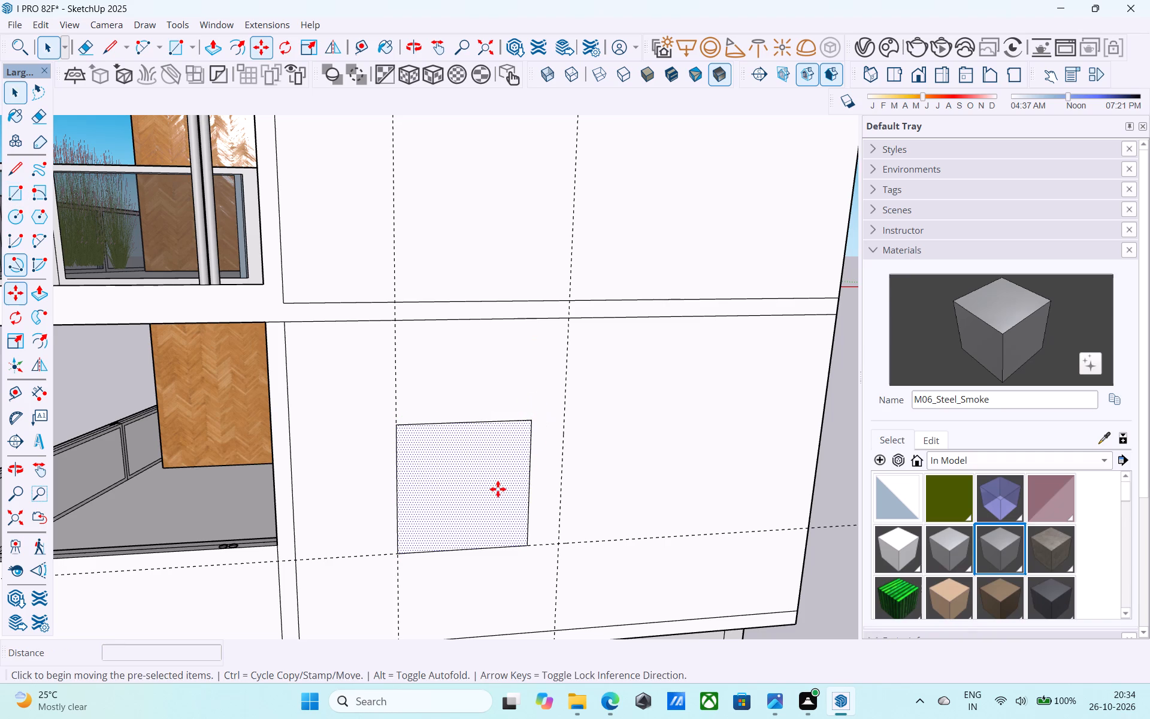
pyautogui.click(397, 555)
pyautogui.click(557, 544)
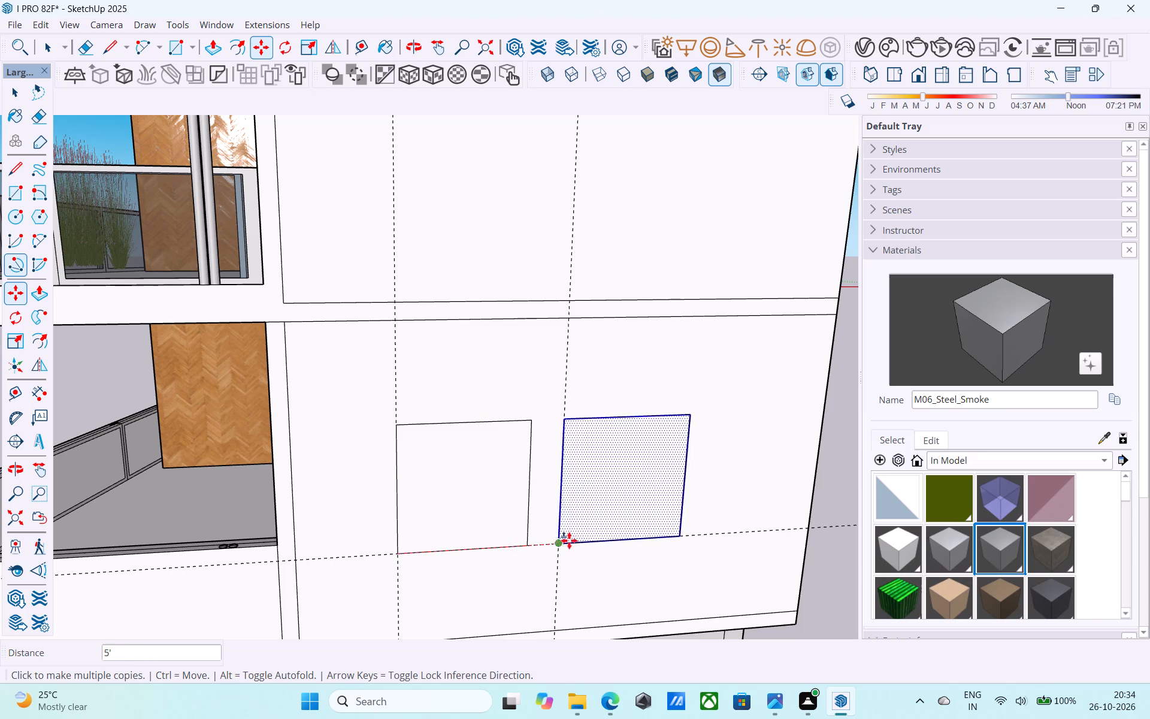
pyautogui.scroll(-6, 405, 332)
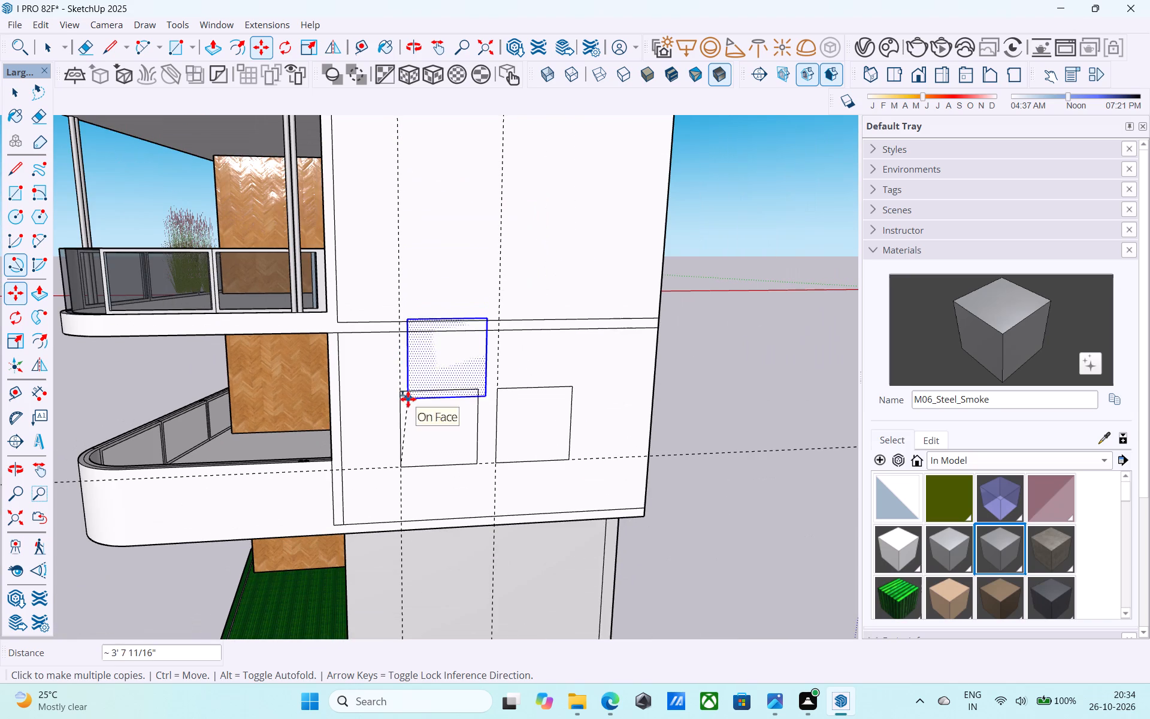
pyautogui.press('space')
# Place a horizontal guide 3' above the bottom edge of the second-floor side wall panel.
pyautogui.scroll(-5, 409, 379)
pyautogui.keyDown('shift'); pyautogui.moveTo(409, 379); pyautogui.dragTo(404, 524, button='middle'); pyautogui.keyUp('shift')
pyautogui.keyDown('shift'); pyautogui.scroll(-1, 404, 508); pyautogui.keyUp('shift')
pyautogui.press('t')
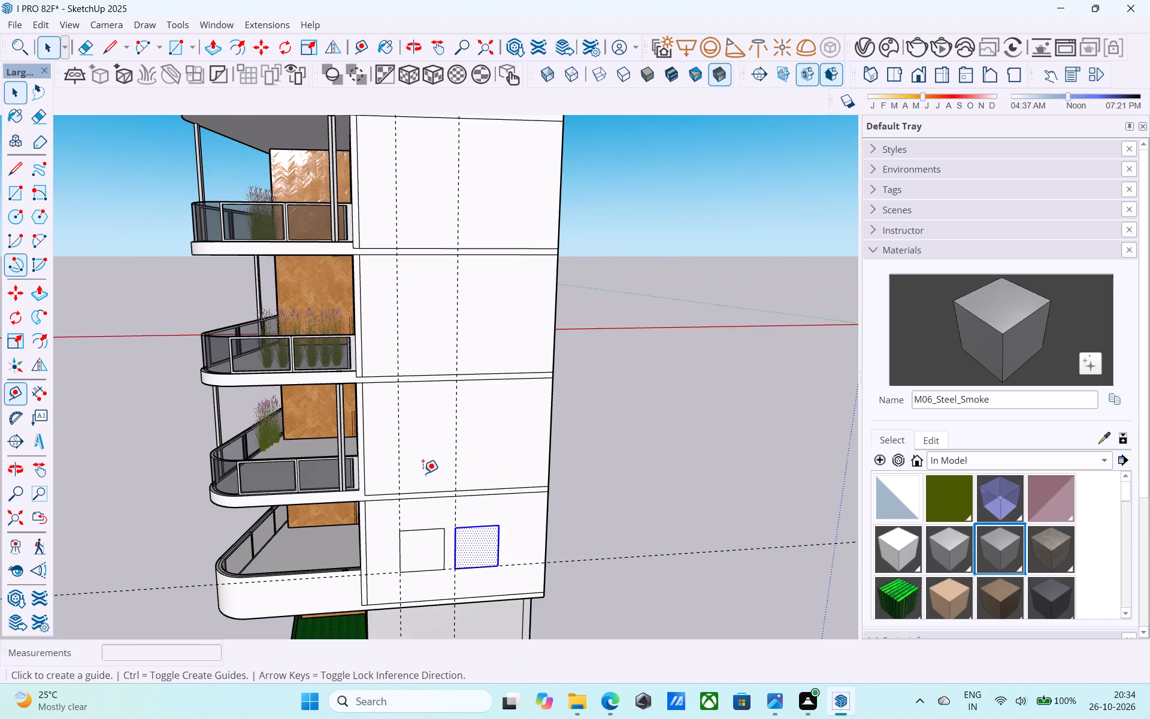
pyautogui.scroll(6, 425, 475)
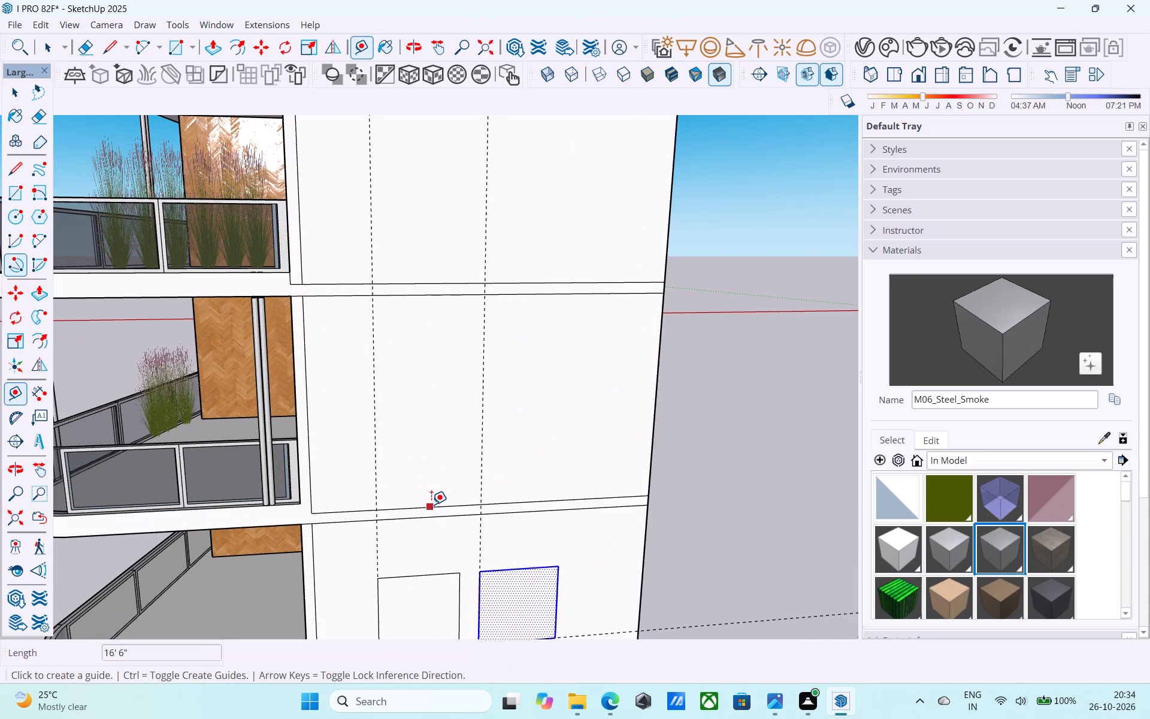
pyautogui.click(431, 504)
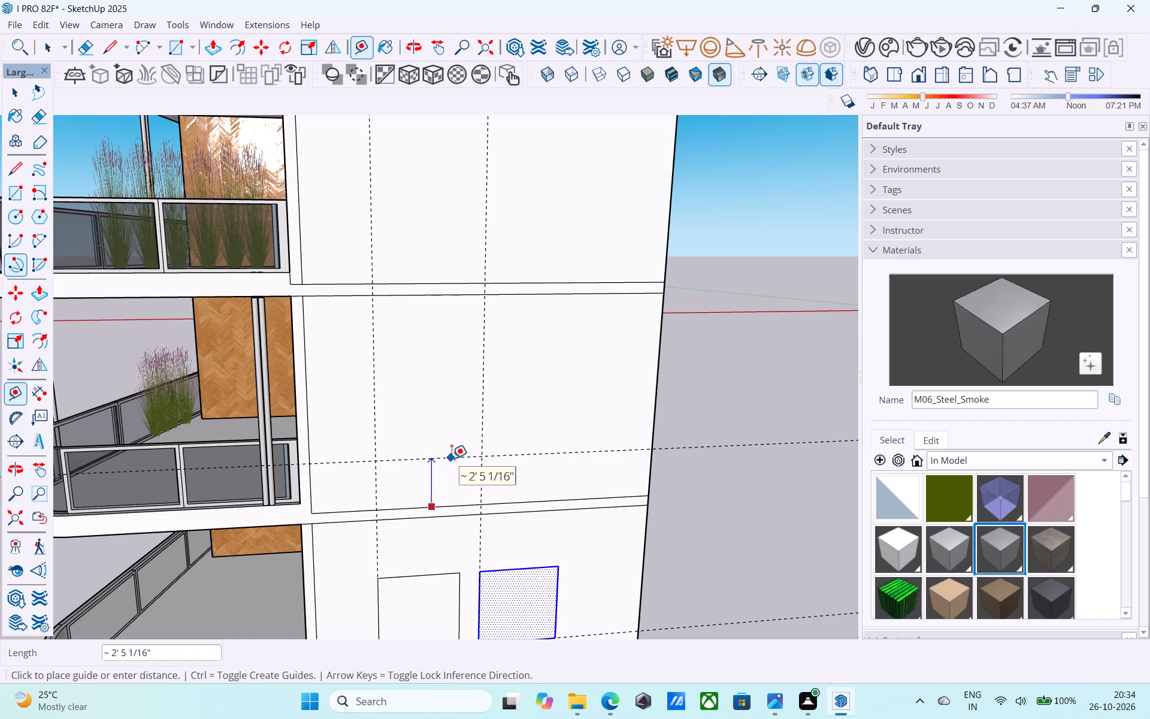
pyautogui.write("3'")
pyautogui.press('Return')
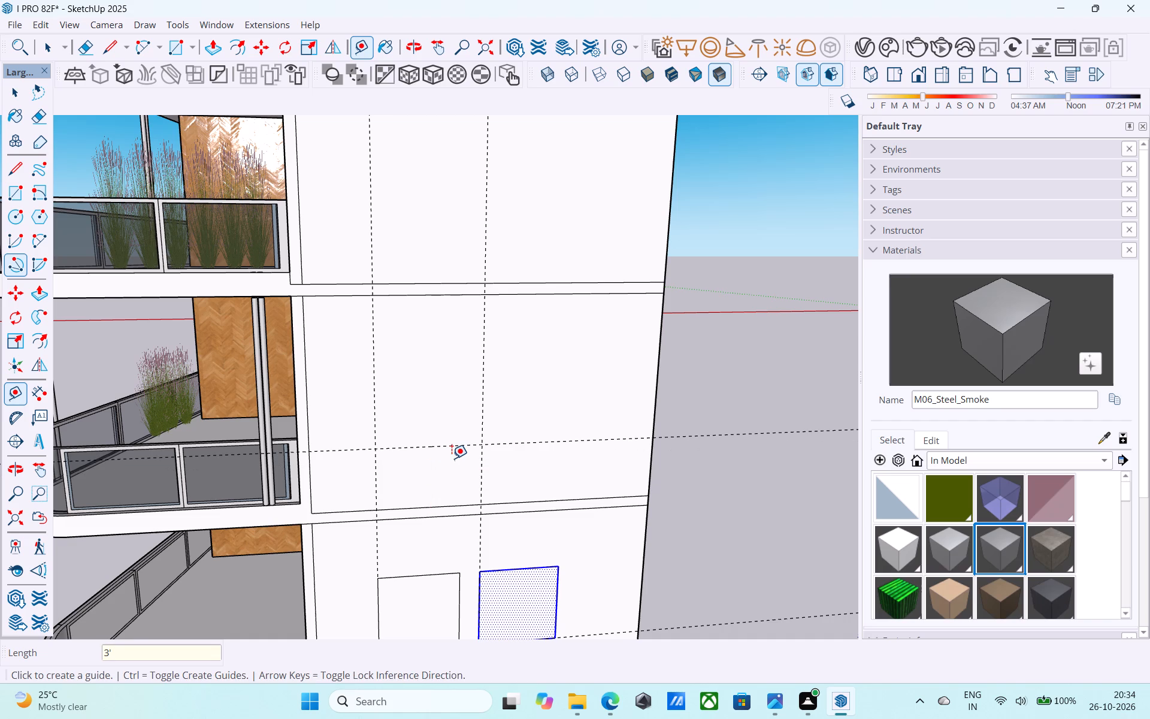
# Place a horizontal guide 3' above the bottom edge of the third-floor side wall panel.
pyautogui.scroll(-6, 428, 415)
pyautogui.scroll(6, 404, 316)
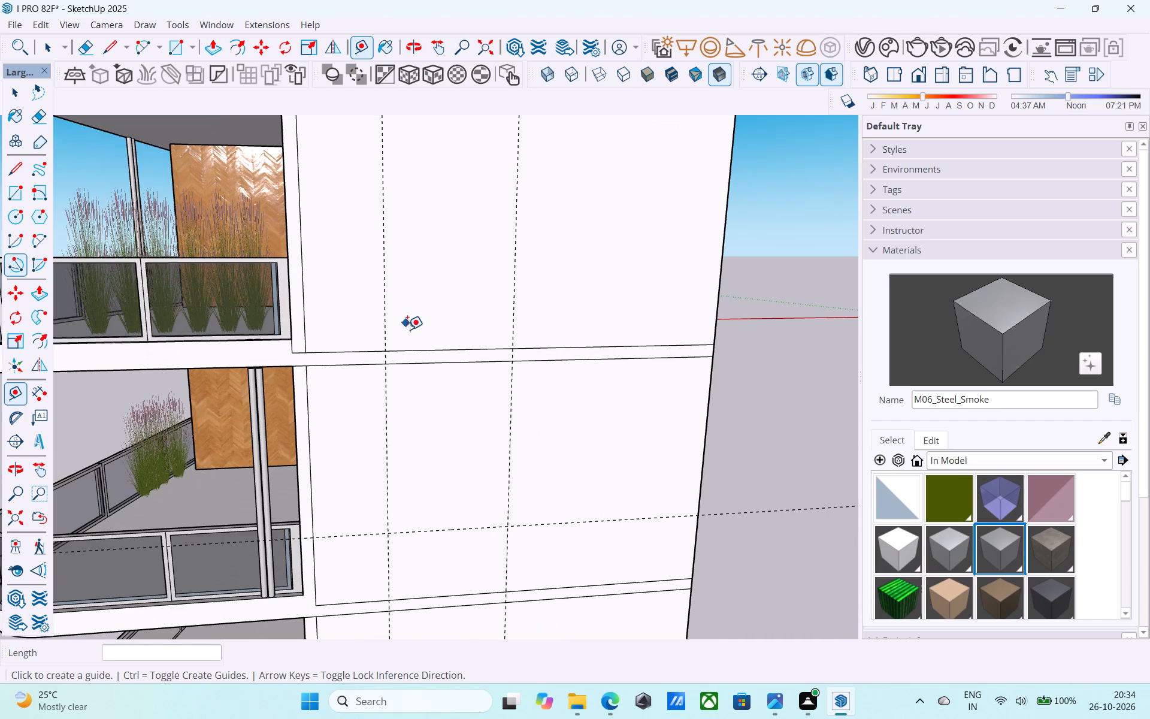
pyautogui.click(413, 349)
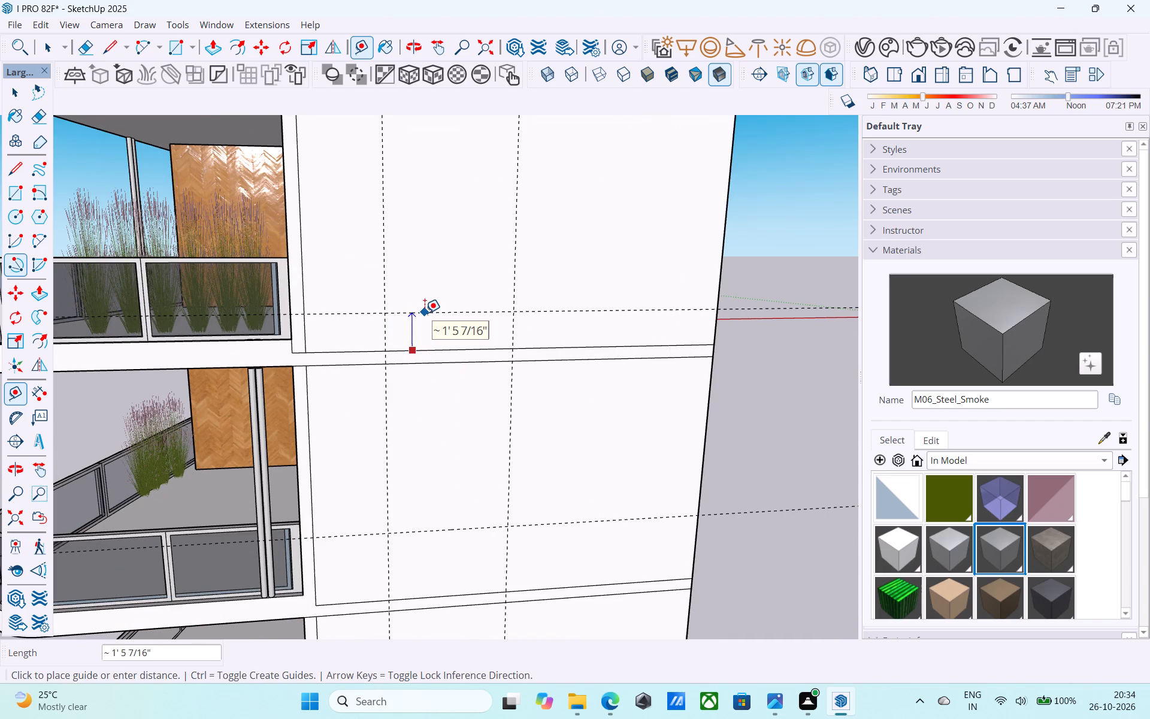
pyautogui.write("3'")
pyautogui.press('Return')
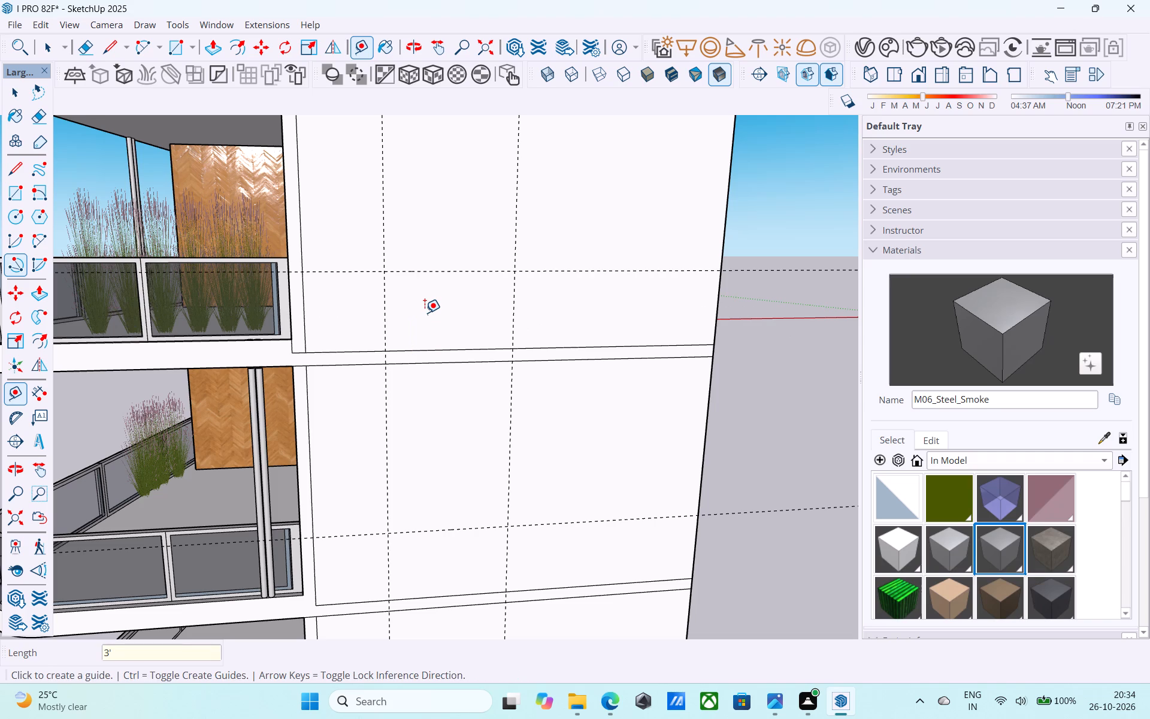
# Place a horizontal guide 3' above the bottom edge of the fourth-floor side wall panel.
pyautogui.scroll(-14, 424, 313)
pyautogui.scroll(10, 446, 259)
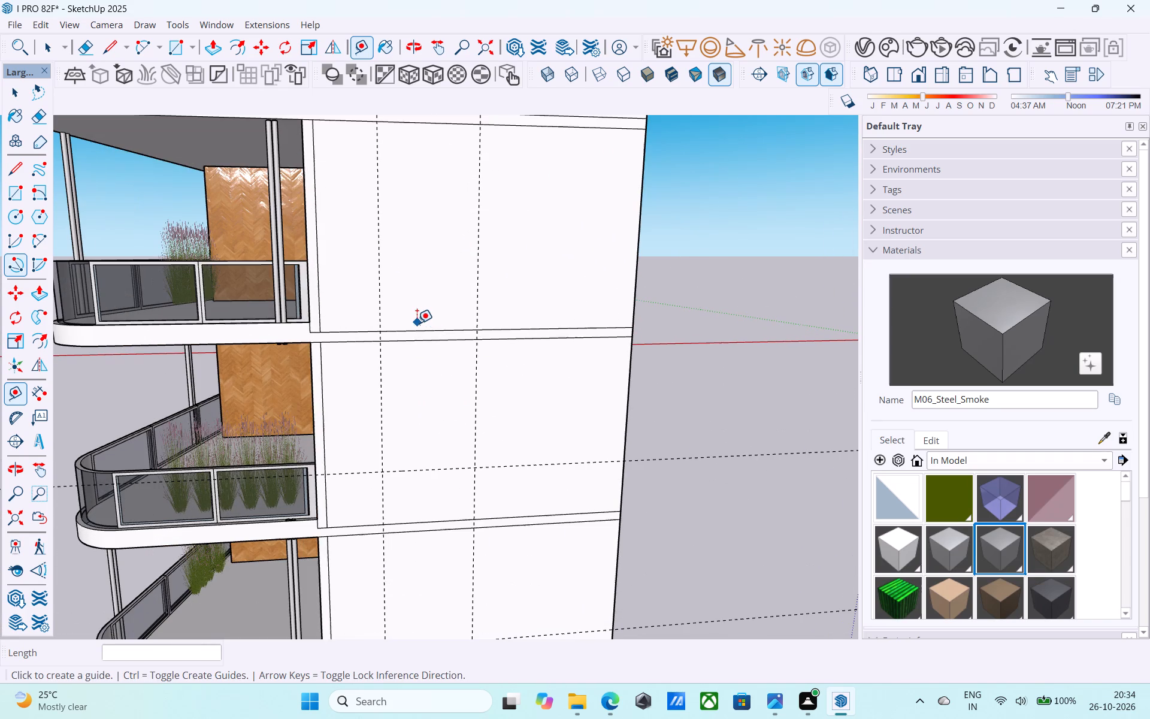
pyautogui.click(416, 331)
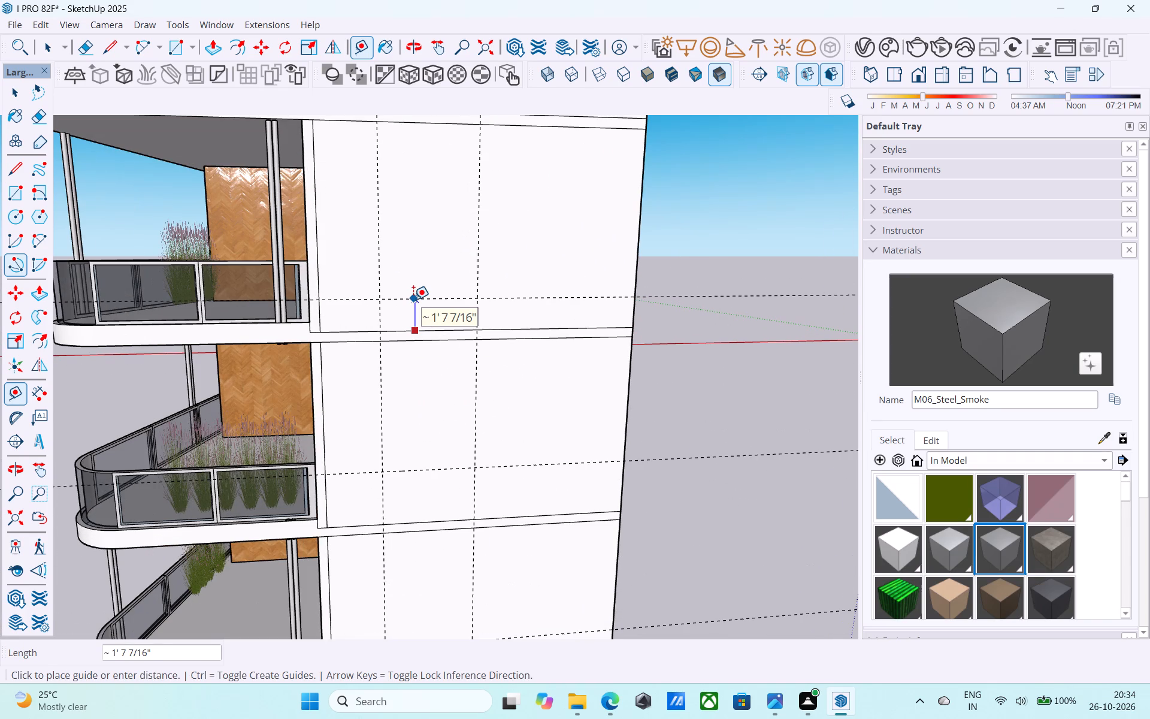
pyautogui.write("3'")
pyautogui.press('Return')
# Place a horizontal guide 3' above the bottom edge of the topmost side wall panel.
pyautogui.scroll(-6, 411, 316)
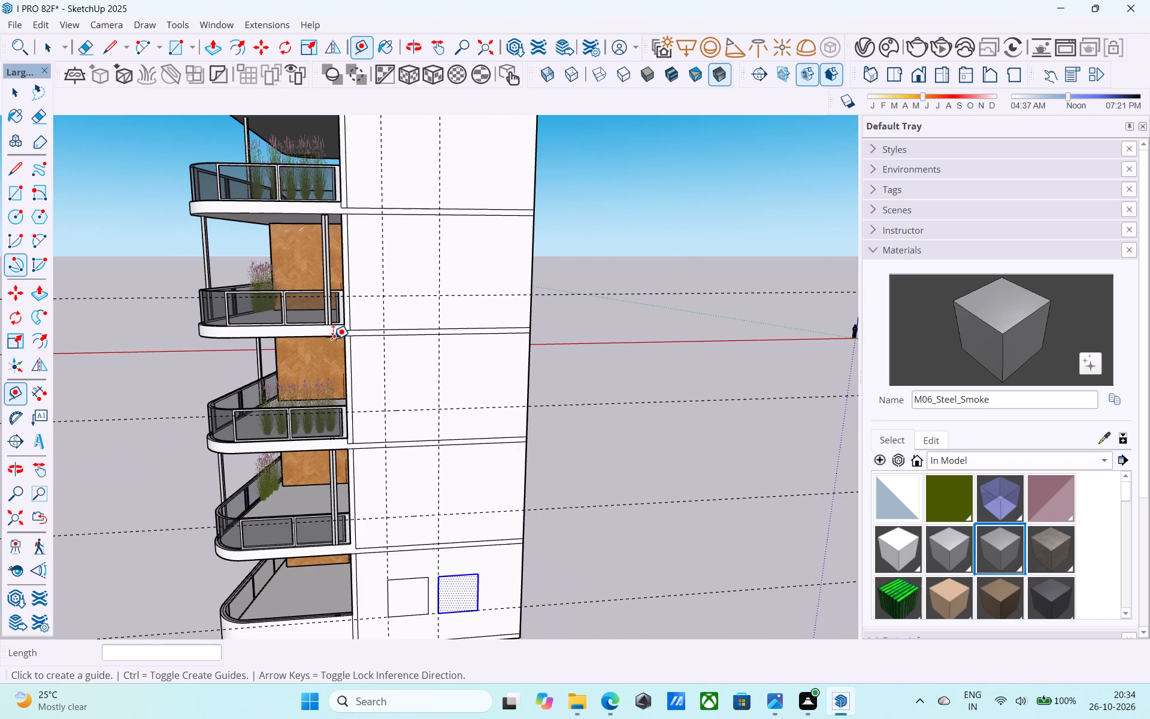
pyautogui.scroll(-1, 314, 394)
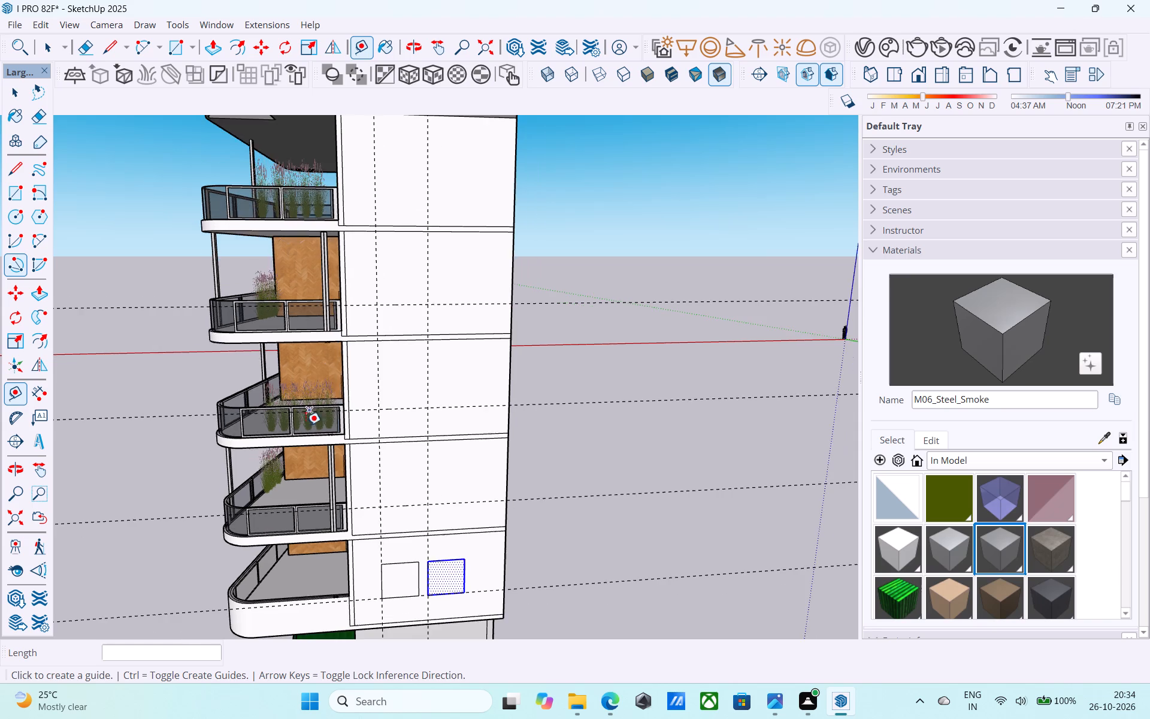
pyautogui.scroll(-5, 349, 336)
pyautogui.scroll(14, 376, 227)
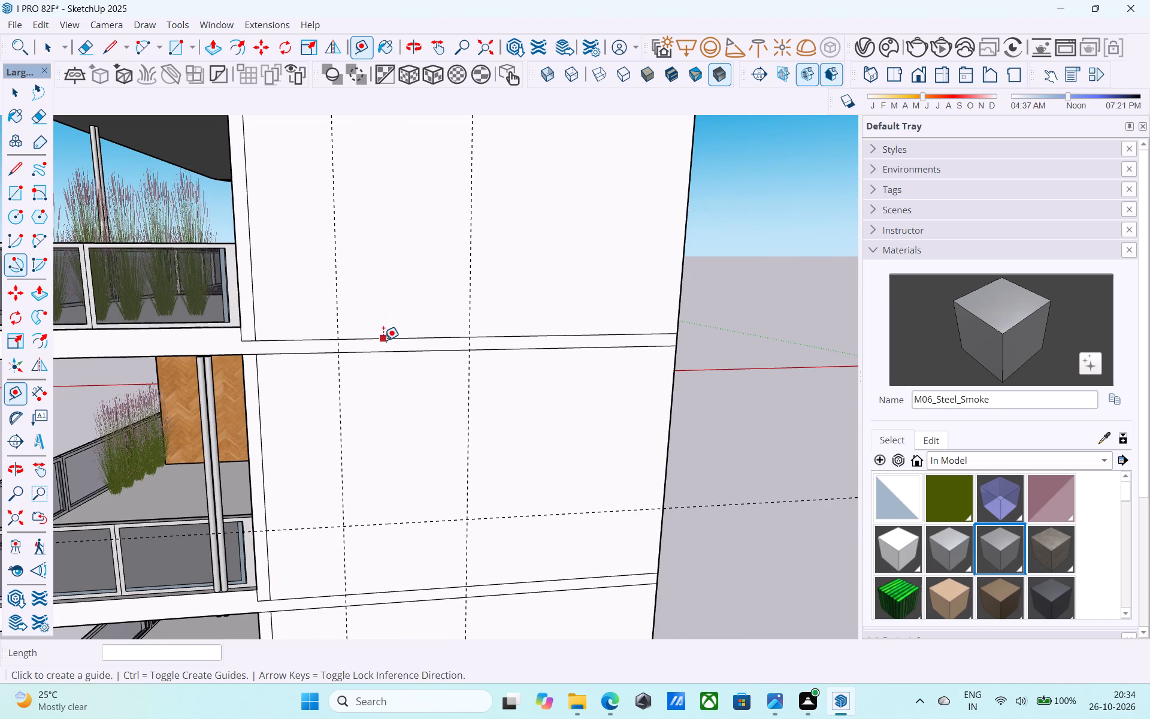
pyautogui.click(383, 340)
pyautogui.write("3'")
pyautogui.press('Return')
pyautogui.press('space')
# Copy the lowest floor's pair of window squares 10' 6" straight up to the guide intersection on the second floor.
pyautogui.scroll(-13, 319, 290)
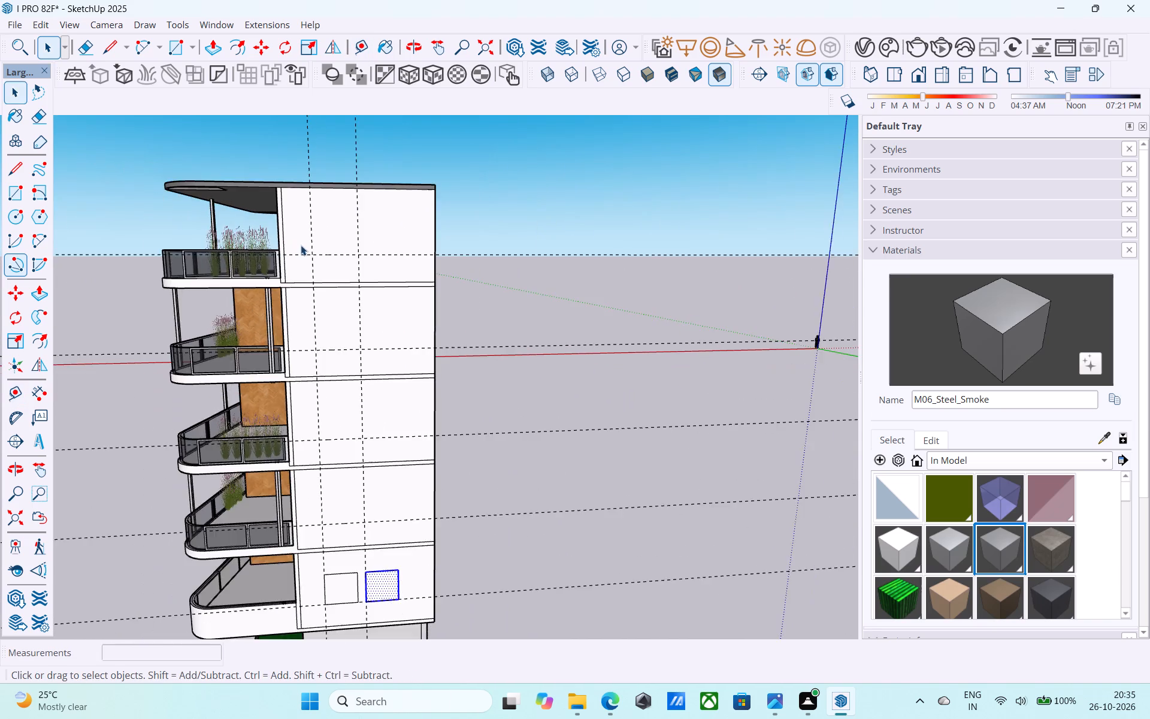
pyautogui.scroll(1, 305, 251)
pyautogui.scroll(-5, 308, 251)
pyautogui.scroll(7, 350, 475)
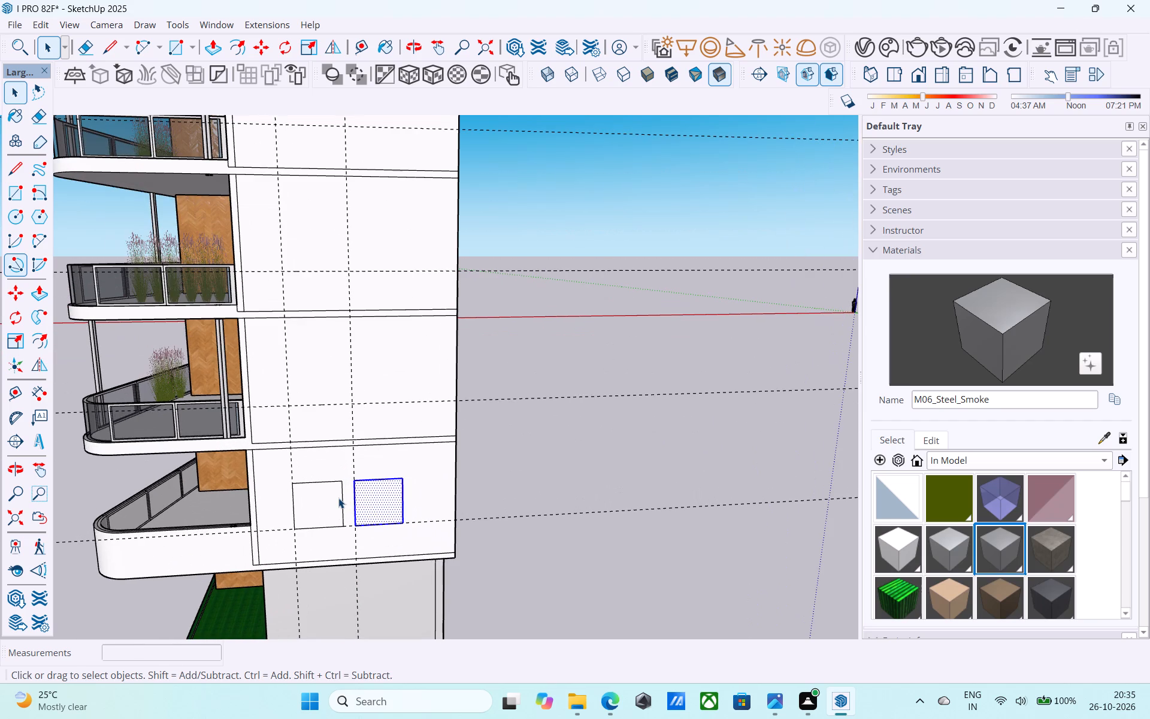
pyautogui.keyDown('shift'); pyautogui.click(337, 498); pyautogui.keyUp('shift')
pyautogui.keyDown('shift'); pyautogui.scroll(4, 323, 504); pyautogui.keyUp('shift')
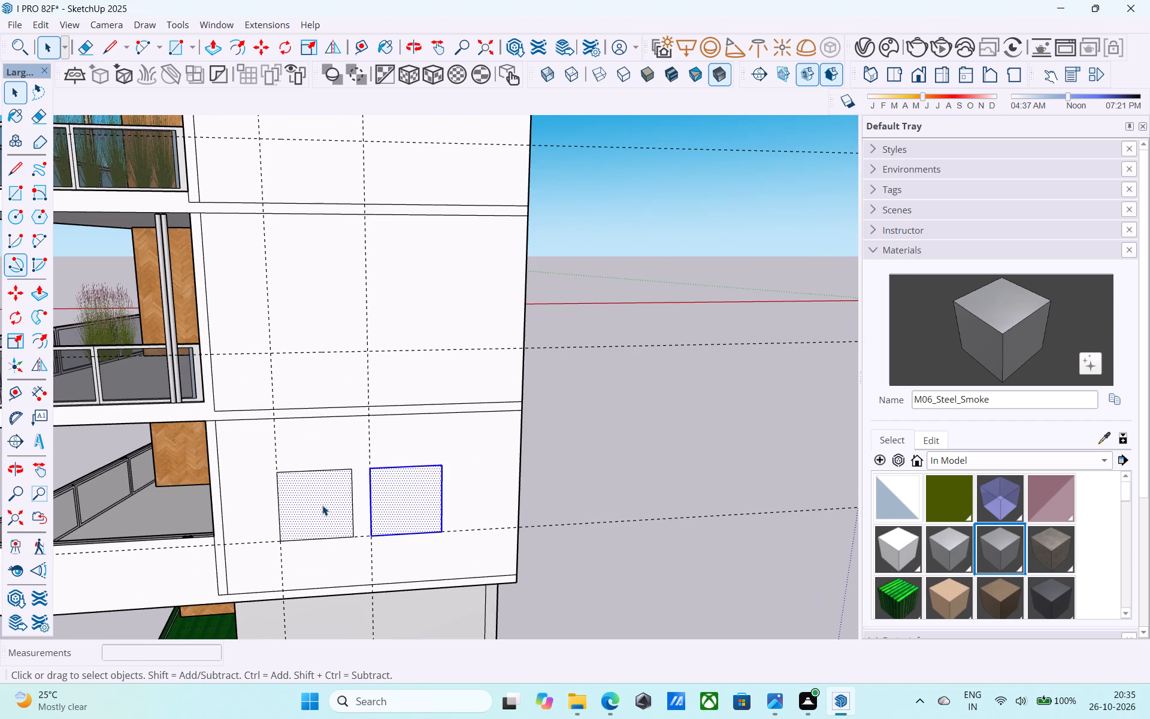
pyautogui.press('space')
pyautogui.press('m')
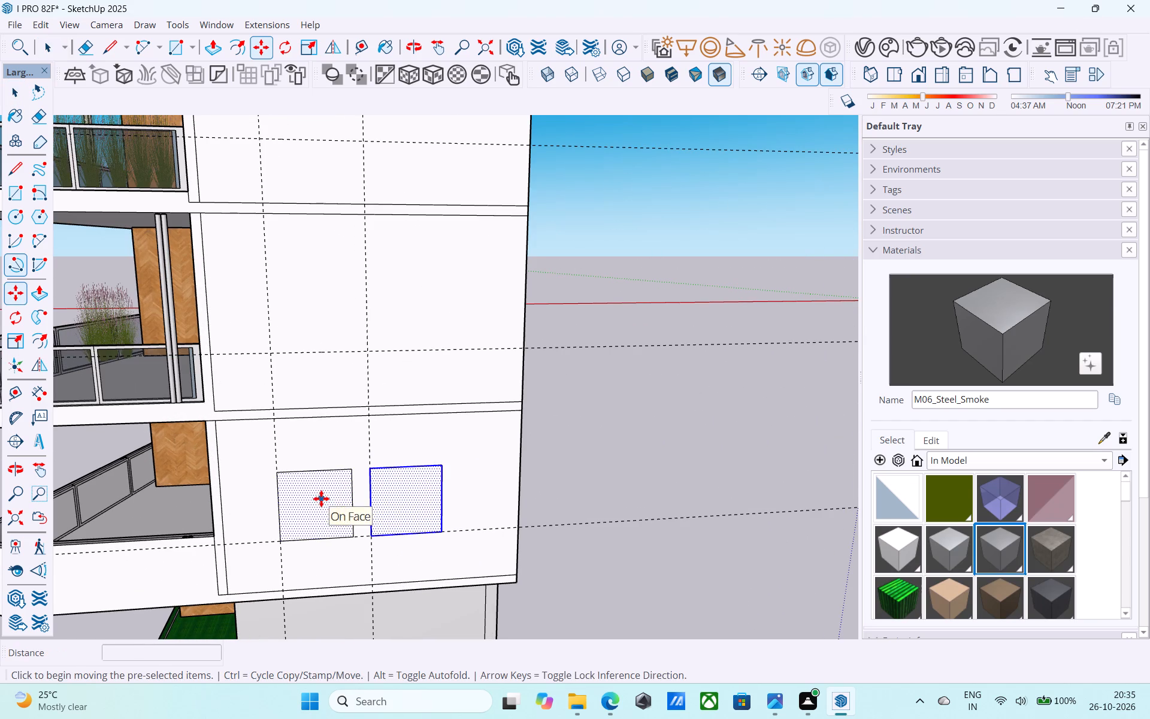
pyautogui.click(282, 545)
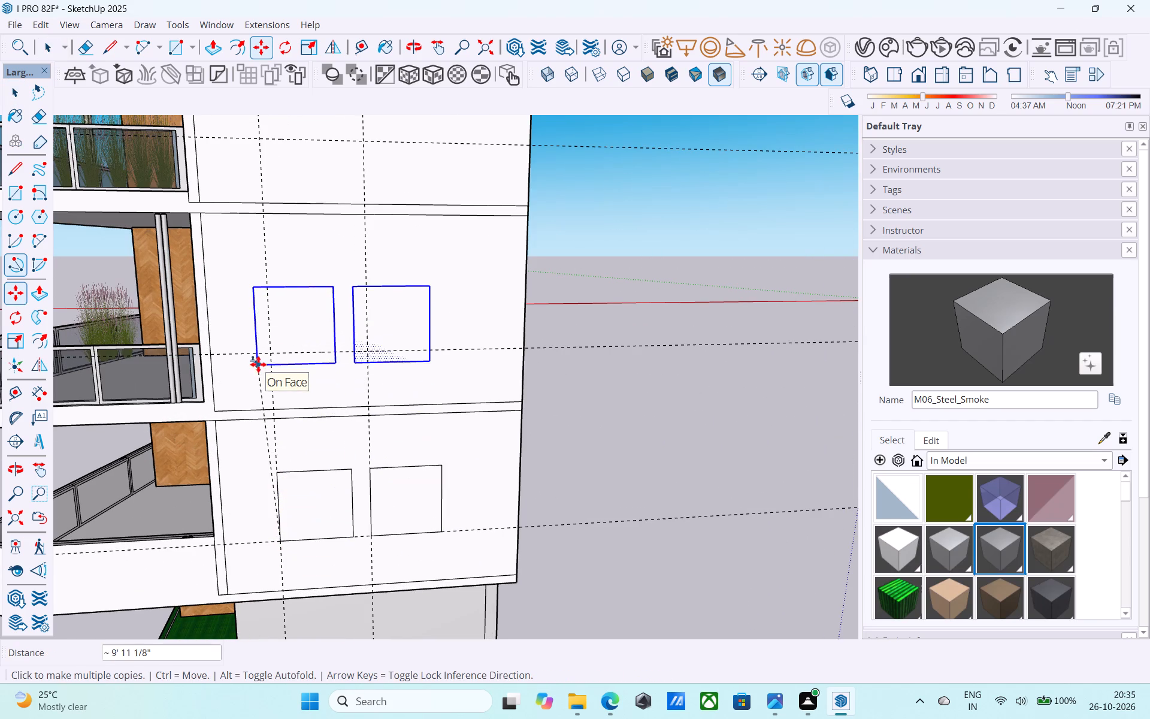
pyautogui.scroll(4, 270, 343)
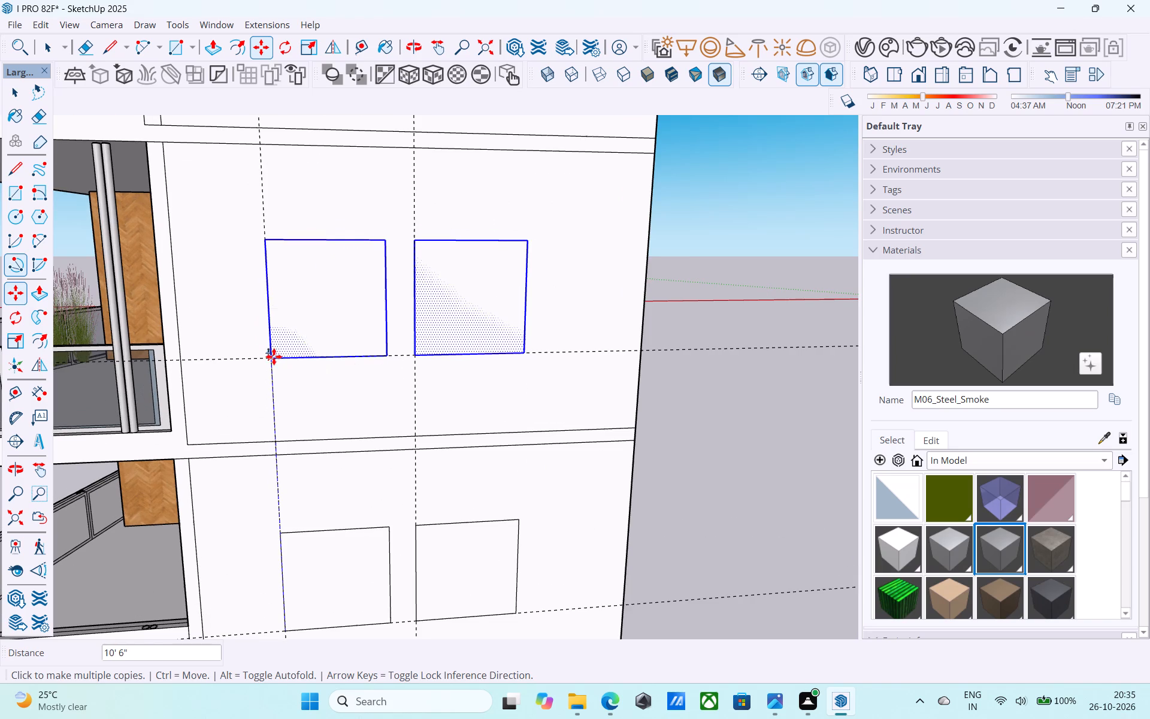
pyautogui.click(271, 356)
# Place copies of the window pair 21' and 31' 6" above the originals, at the third- and fourth-floor guide intersections.
pyautogui.scroll(-2, 311, 169)
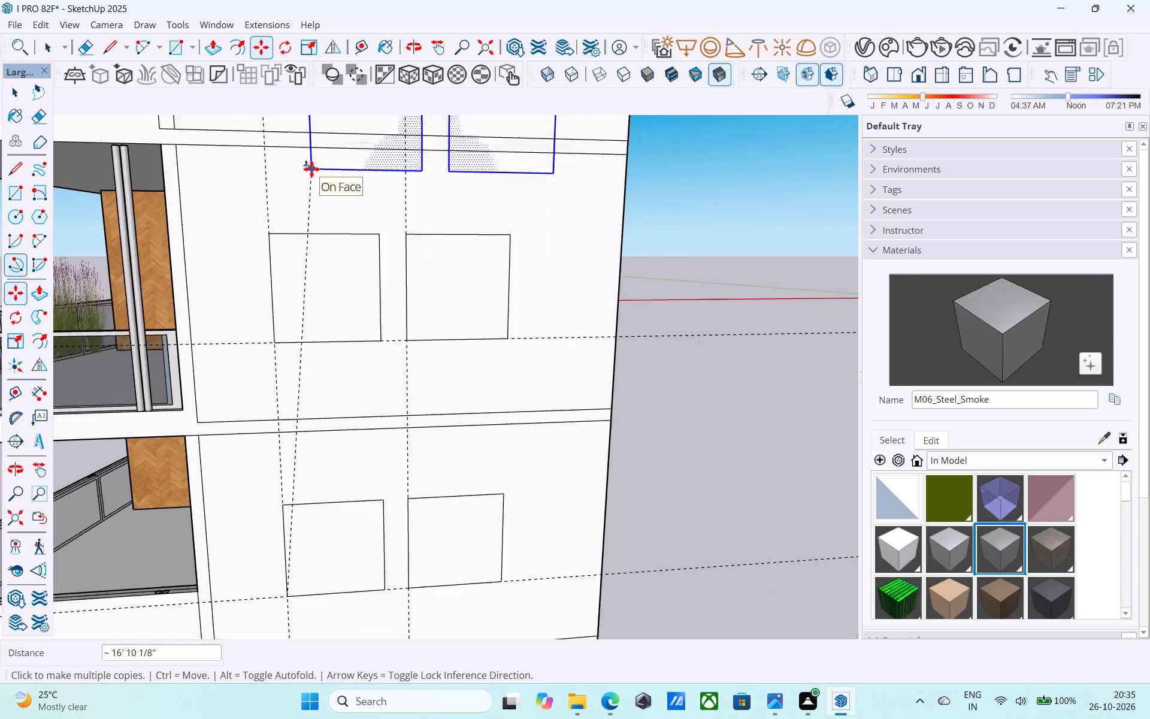
pyautogui.scroll(-4, 311, 169)
pyautogui.keyDown('shift'); pyautogui.moveTo(311, 173); pyautogui.dragTo(319, 413, button='middle'); pyautogui.keyUp('shift')
pyautogui.scroll(1, 319, 413)
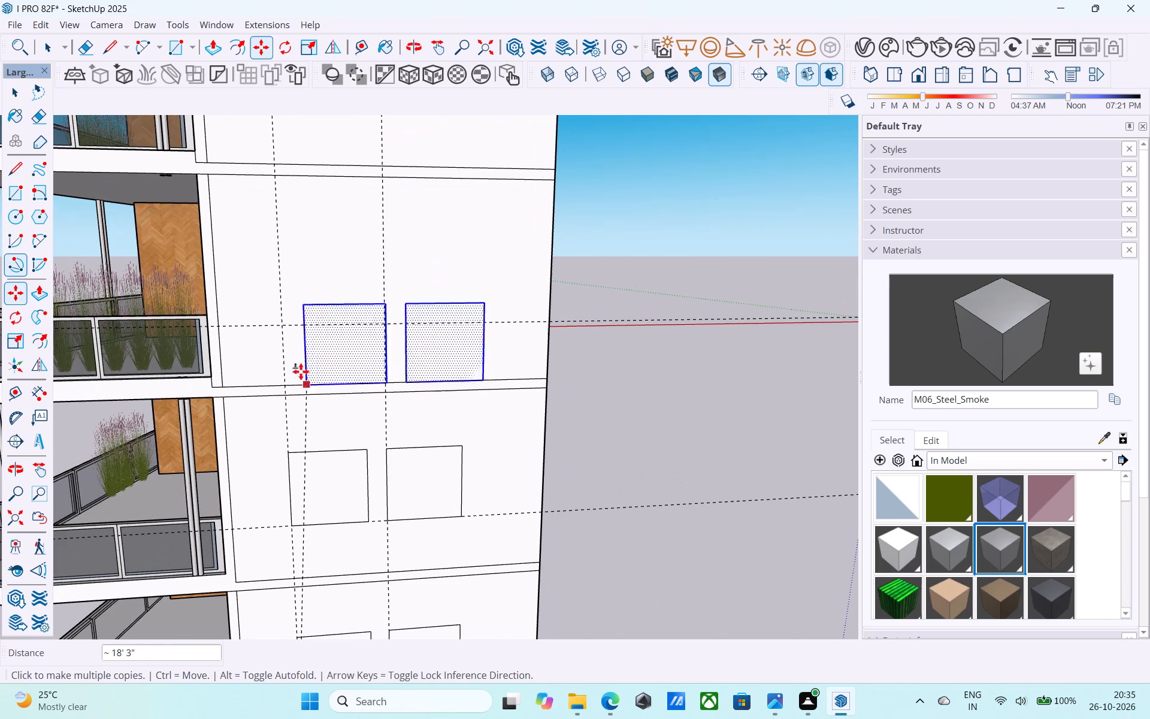
pyautogui.click(282, 328)
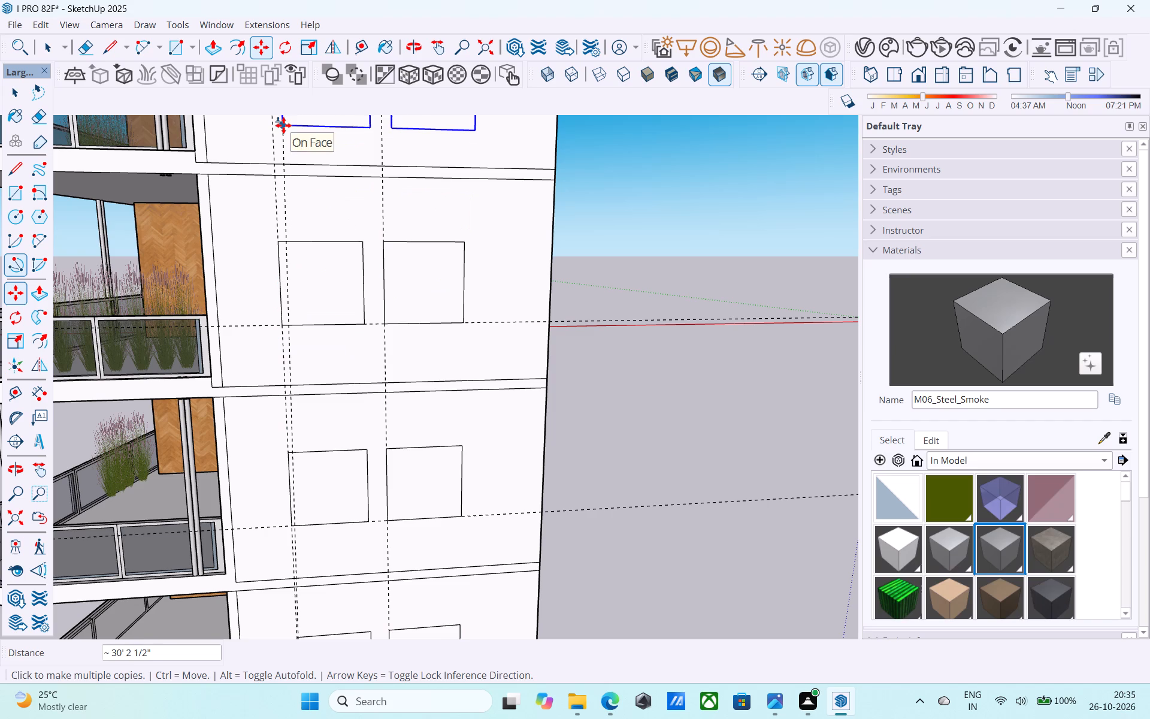
pyautogui.keyDown('shift'); pyautogui.moveTo(283, 125); pyautogui.dragTo(286, 354, button='middle'); pyautogui.keyUp('shift')
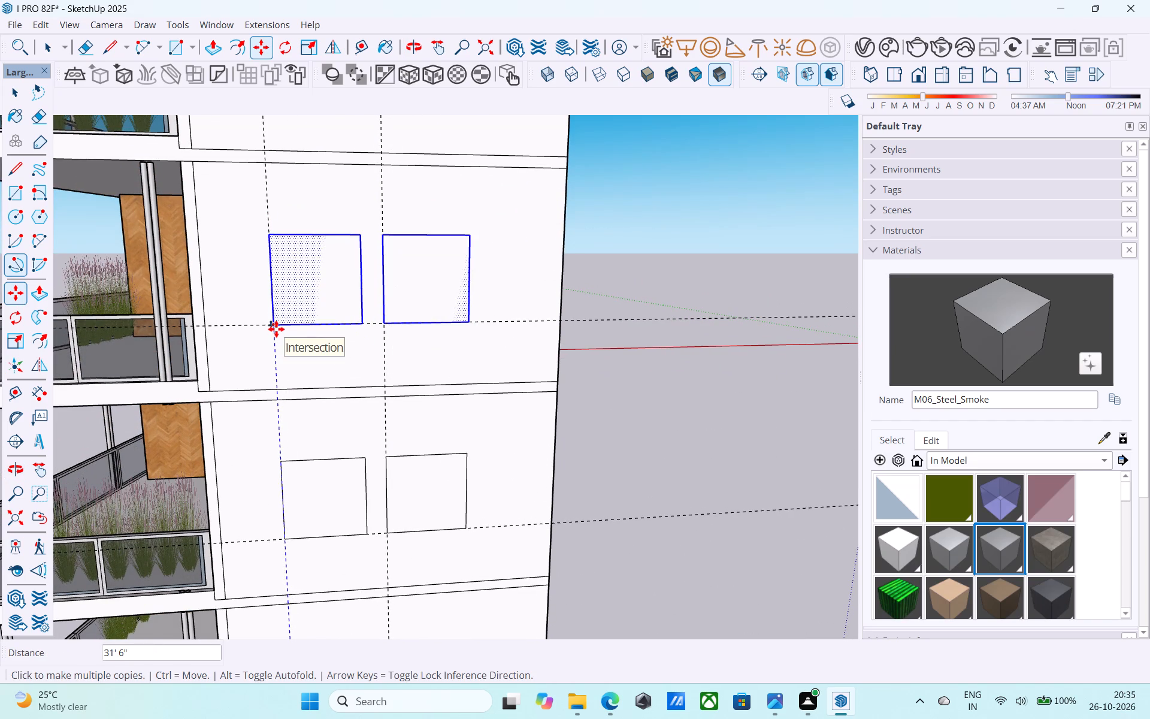
pyautogui.click(276, 329)
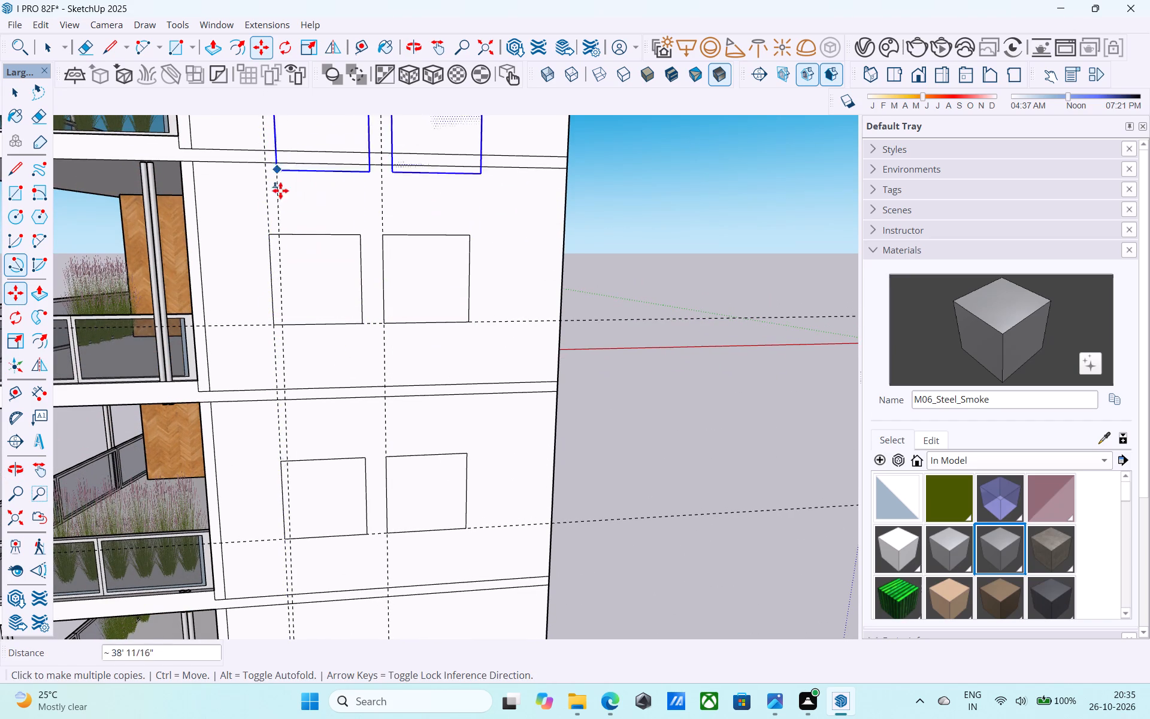
# Place a copy of the window pair 42' above the originals at the topmost floor's guide intersection and end the copying.
pyautogui.scroll(-6, 296, 279)
pyautogui.scroll(-4, 302, 394)
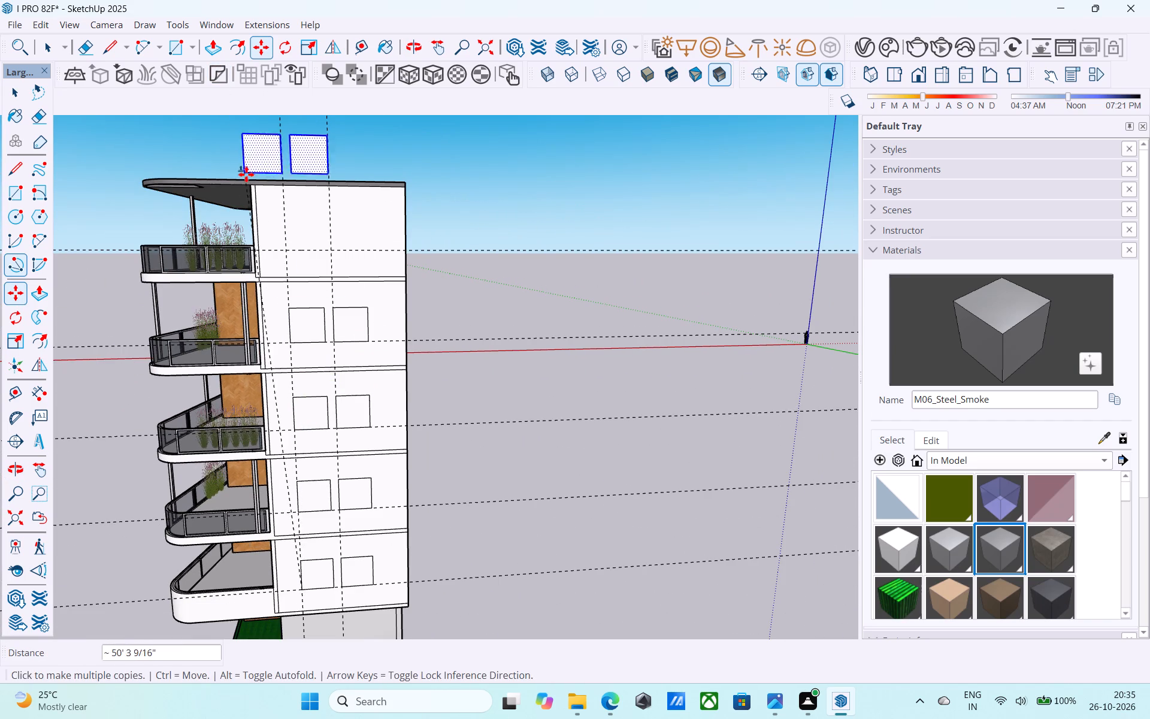
pyautogui.scroll(12, 284, 235)
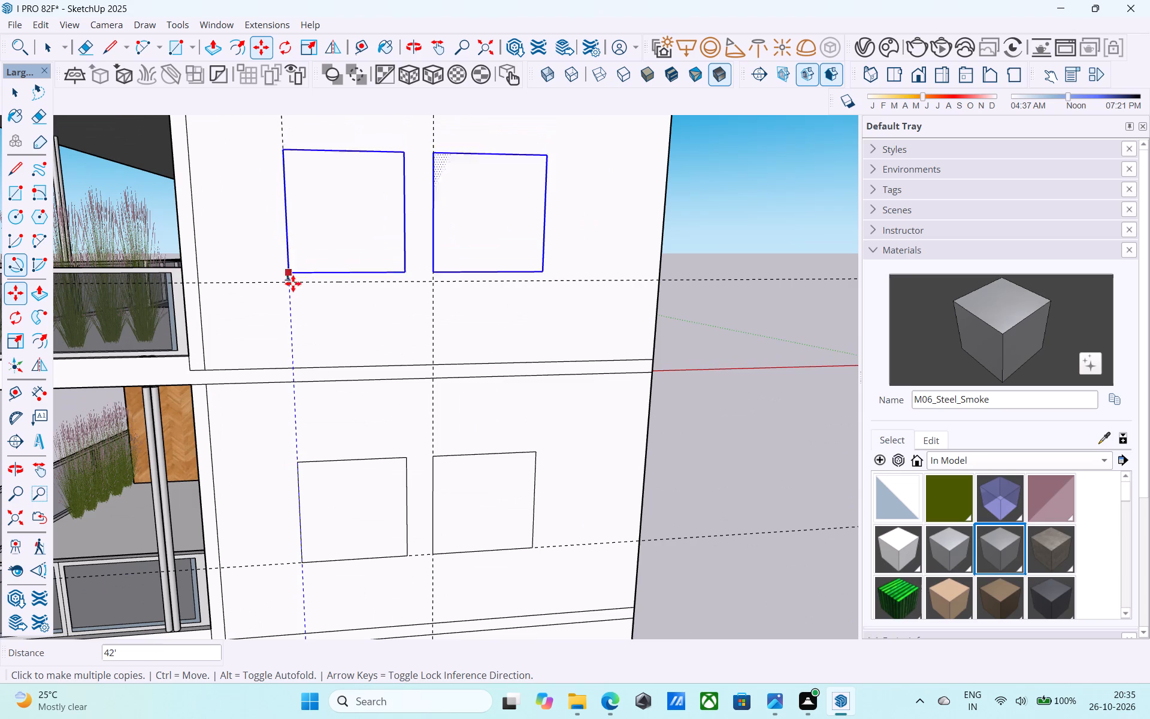
pyautogui.click(291, 284)
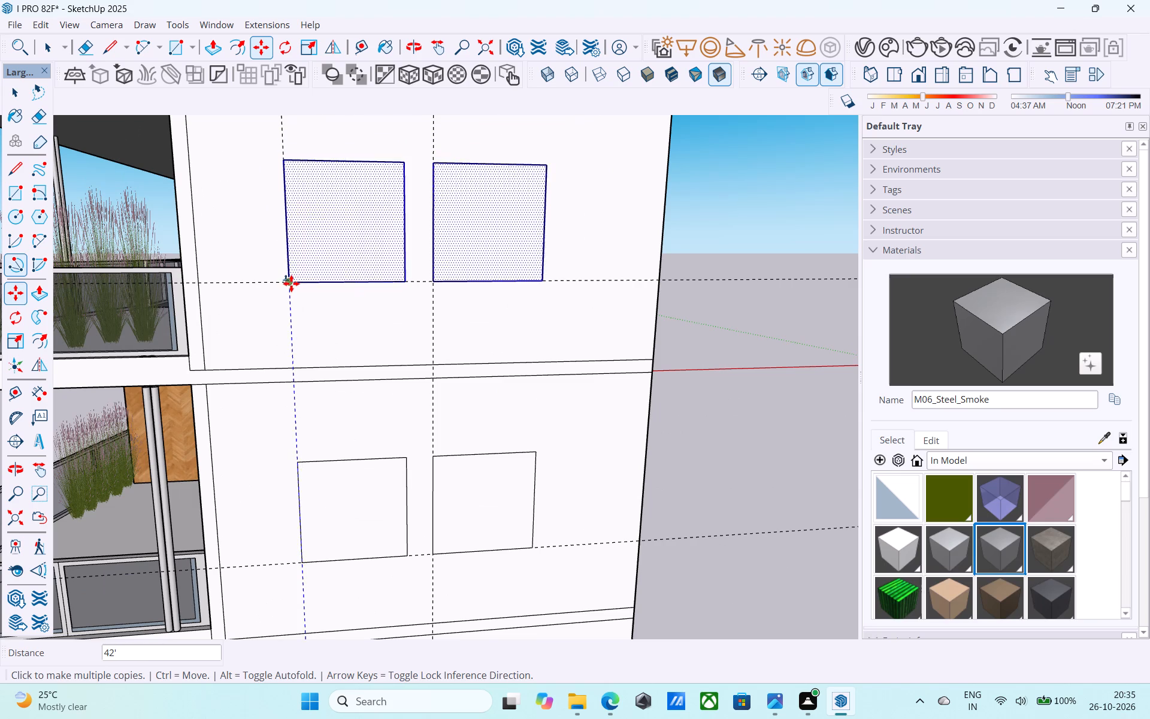
pyautogui.scroll(-14, 291, 283)
pyautogui.moveTo(283, 311); pyautogui.dragTo(290, 312, button='middle')
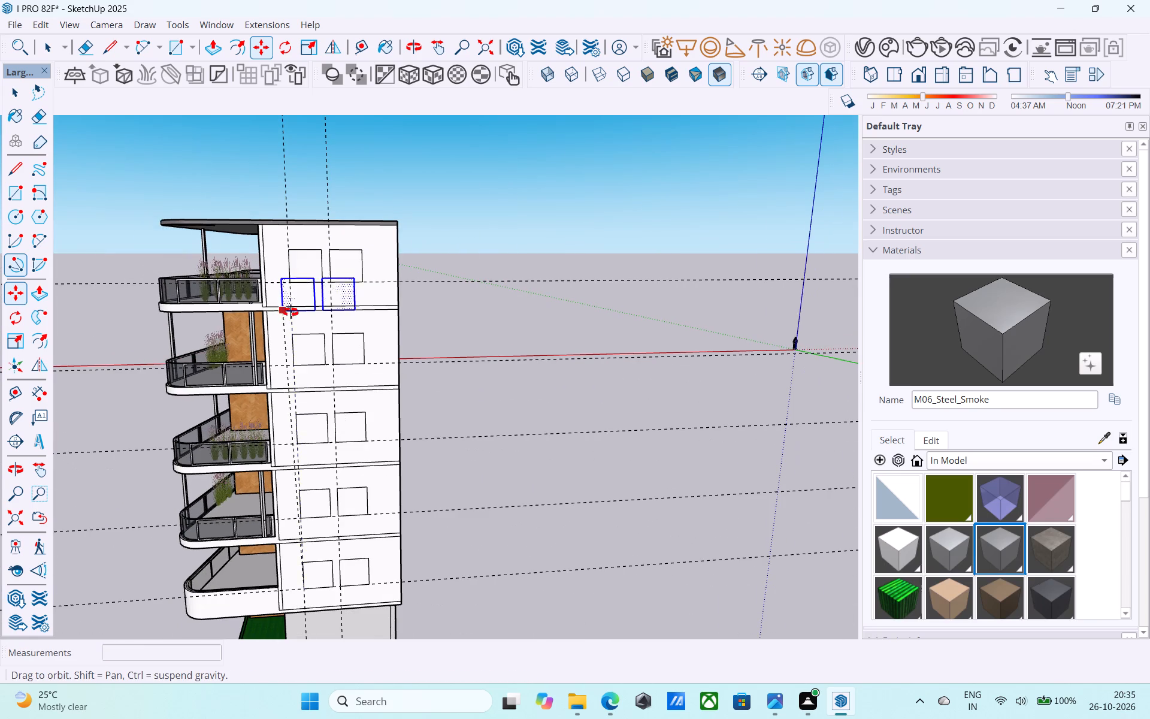
pyautogui.moveTo(290, 312); pyautogui.dragTo(388, 343, button='middle')
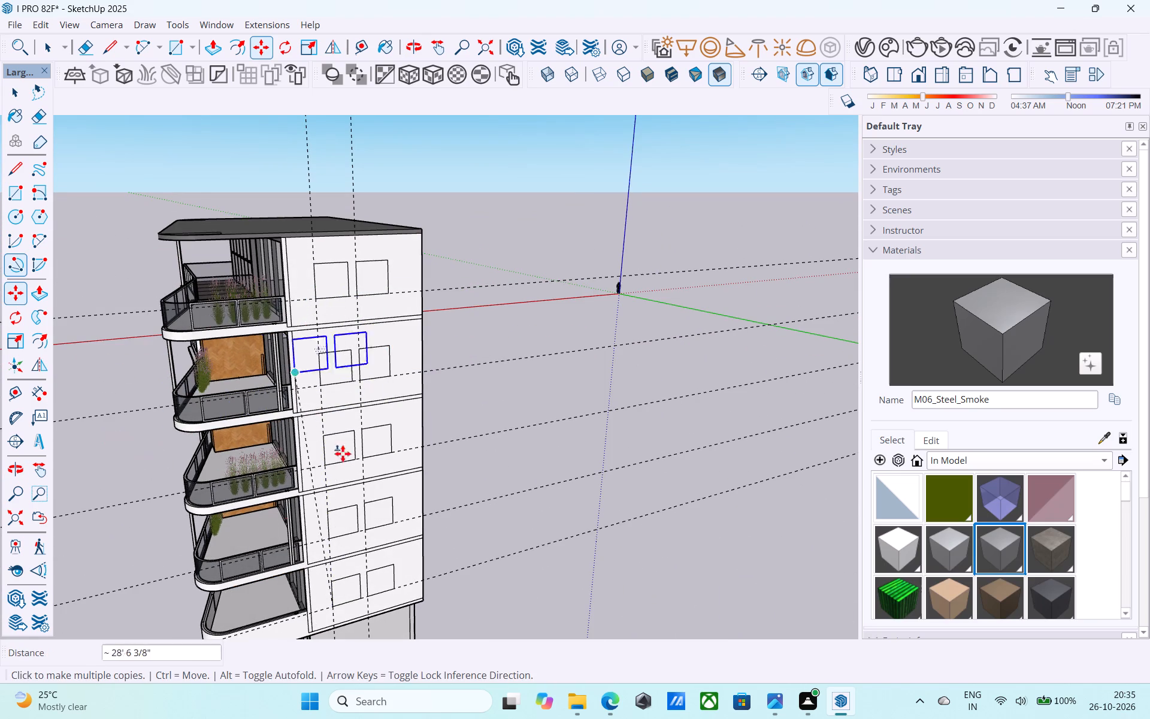
pyautogui.scroll(1, 155, 443)
pyautogui.moveTo(162, 440); pyautogui.dragTo(456, 433, button='middle')
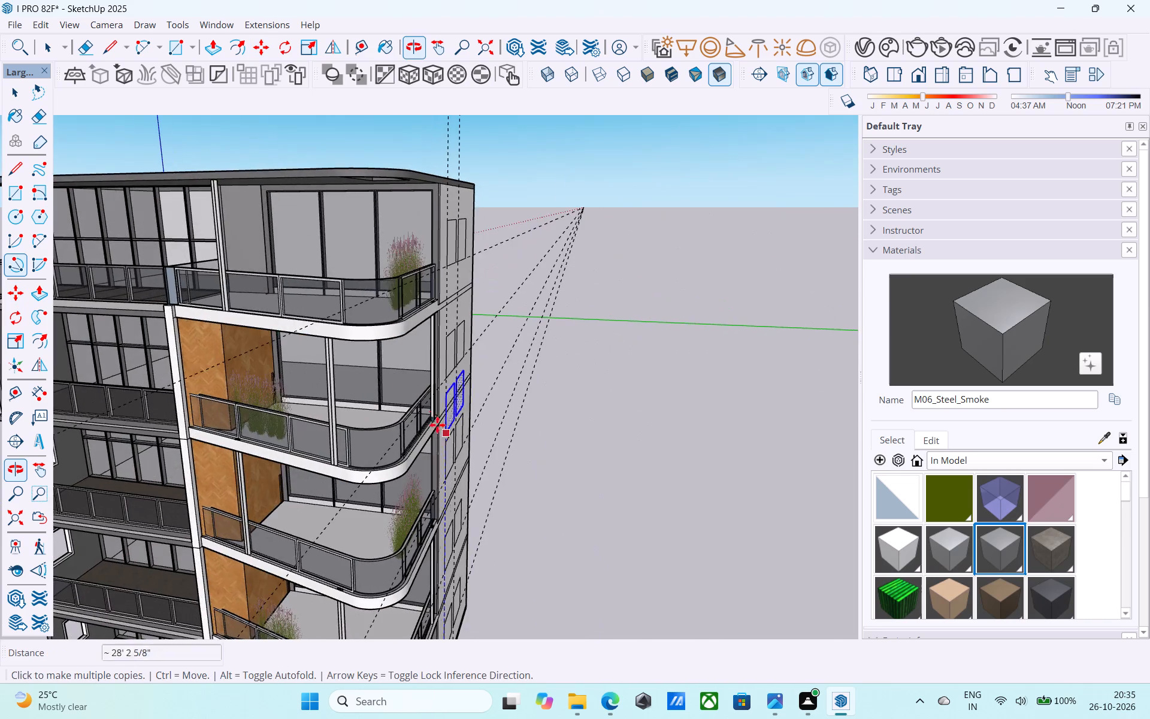
pyautogui.scroll(-5, 397, 379)
pyautogui.scroll(-5, 422, 440)
pyautogui.moveTo(422, 440); pyautogui.dragTo(208, 374, button='middle')
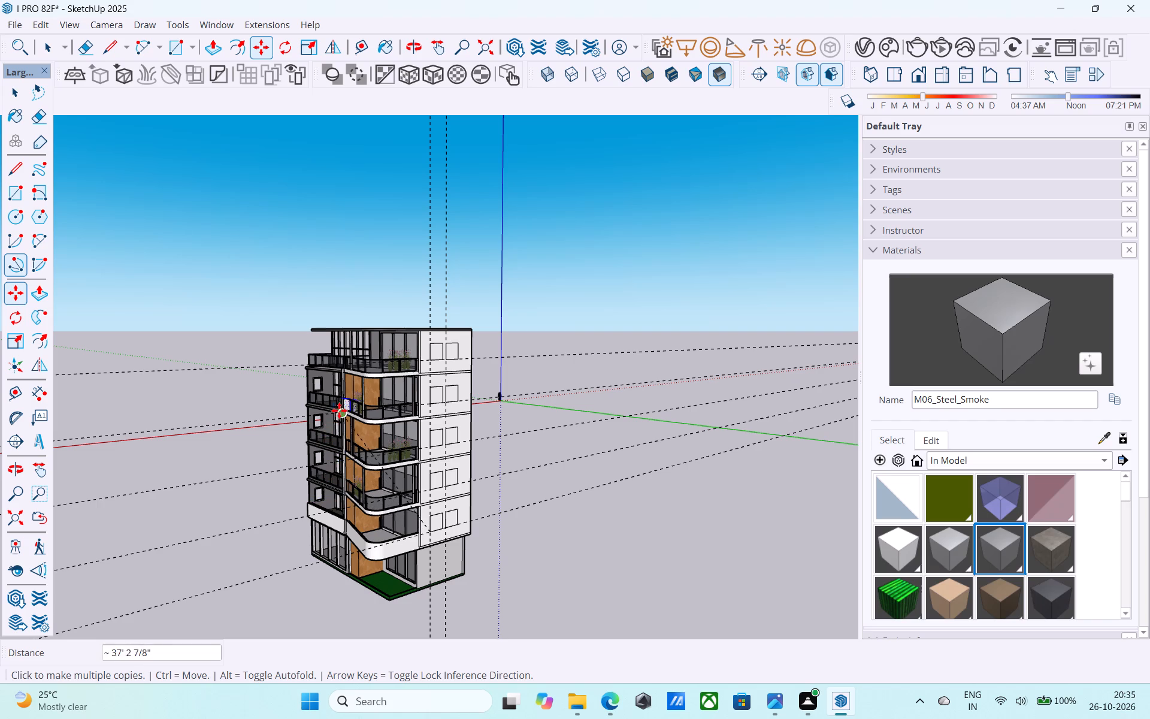
pyautogui.scroll(6, 342, 408)
pyautogui.press('space')
# Erase all the horizontal and vertical guide lines around the building.
pyautogui.scroll(-6, 373, 400)
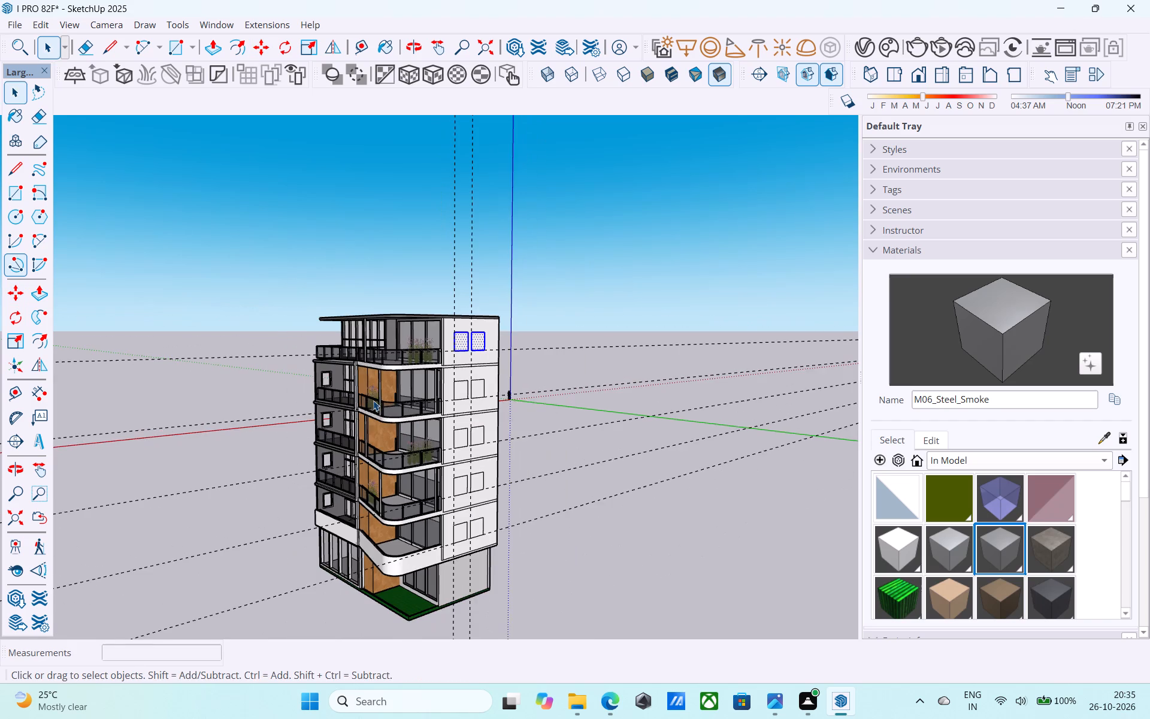
pyautogui.moveTo(373, 400); pyautogui.dragTo(360, 394, button='middle')
pyautogui.press('e')
pyautogui.moveTo(217, 321); pyautogui.dragTo(243, 470)
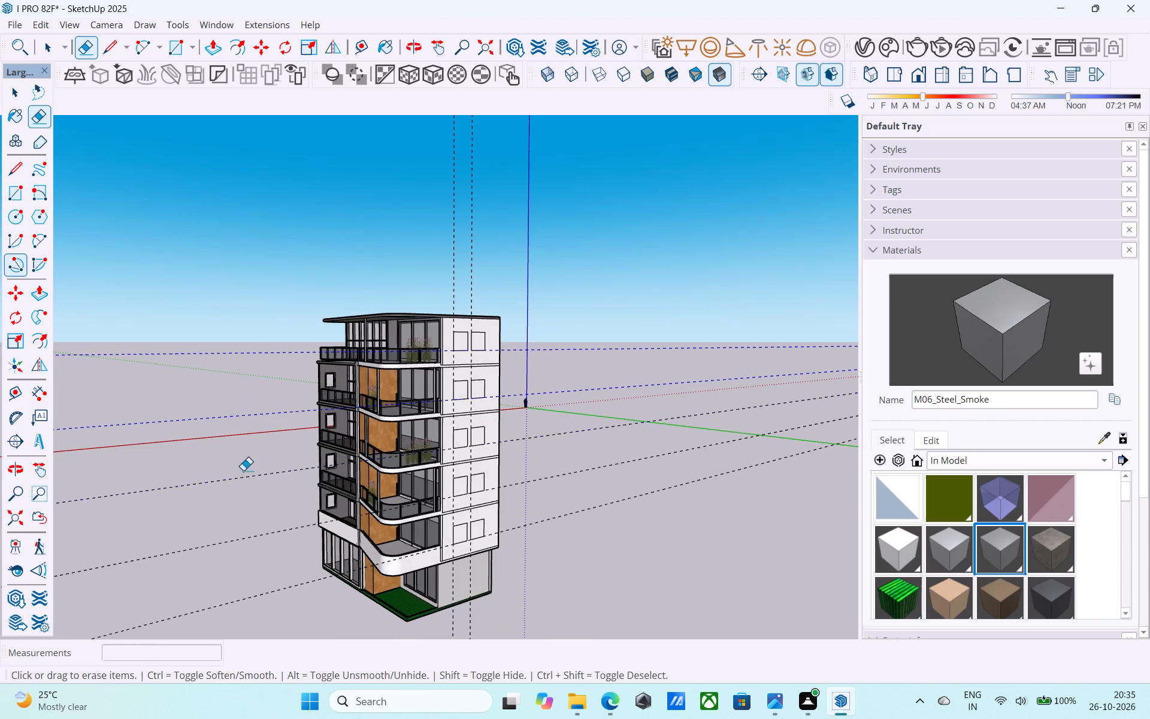
pyautogui.moveTo(243, 470); pyautogui.dragTo(274, 607)
pyautogui.moveTo(228, 306); pyautogui.dragTo(595, 241)
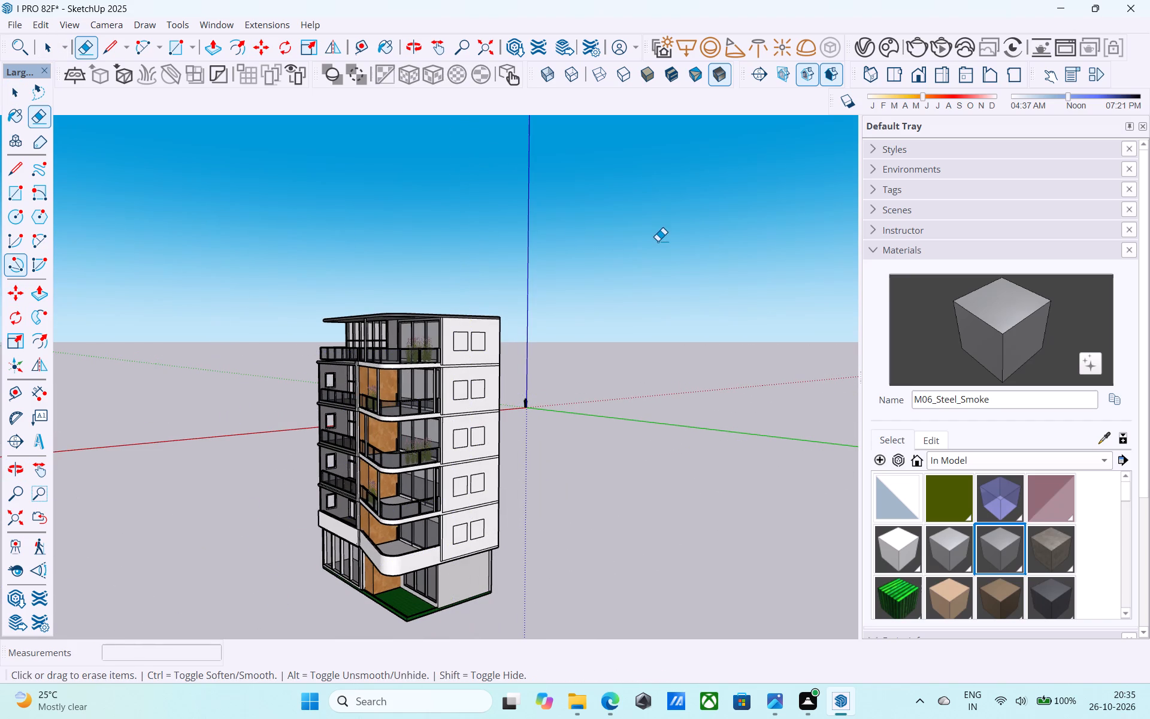
pyautogui.moveTo(564, 232); pyautogui.dragTo(231, 416)
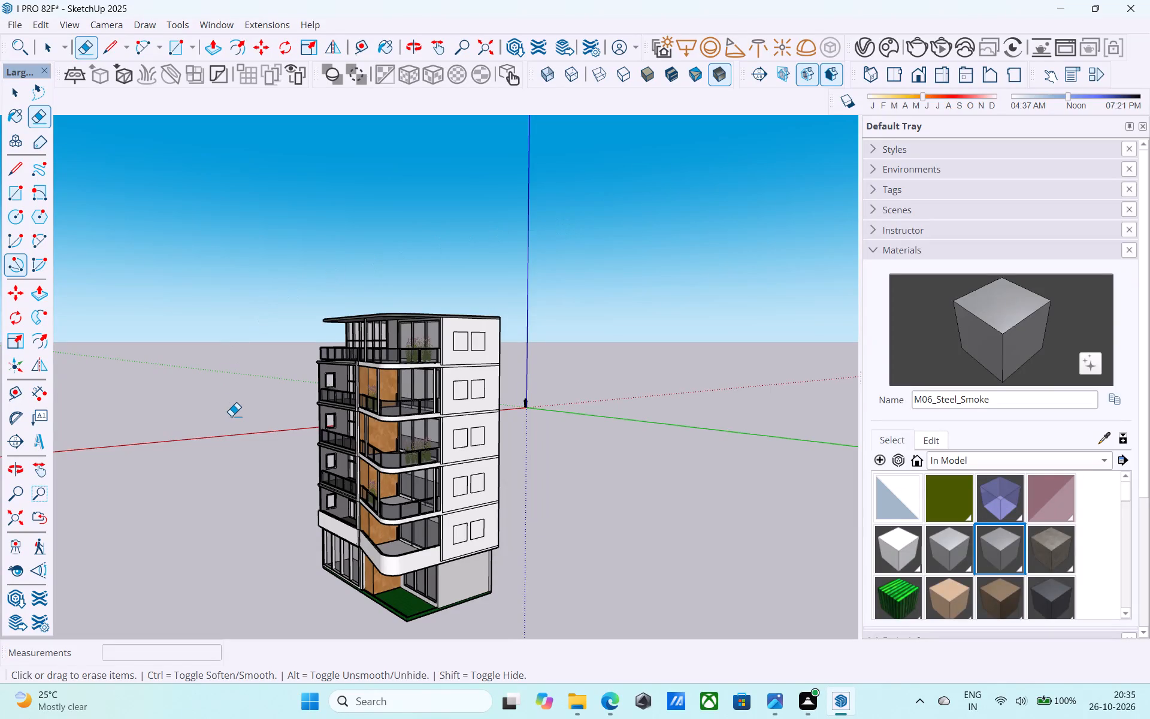
pyautogui.press('space')
# Save the model.
pyautogui.hotkey('ctrl', 's')
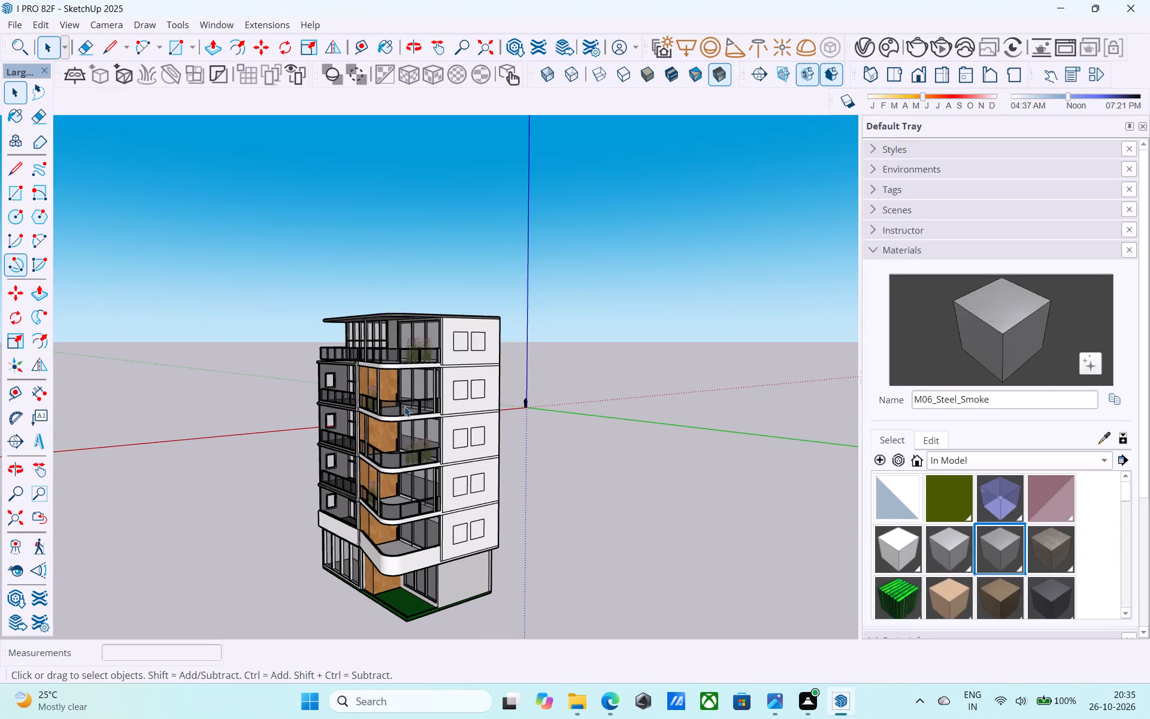
# Push/Pull both window squares on the lowest side wall panel through the wall thickness to cut the openings.
pyautogui.scroll(-4, 423, 501)
pyautogui.moveTo(525, 489); pyautogui.dragTo(385, 479, button='middle')
pyautogui.scroll(6, 494, 530)
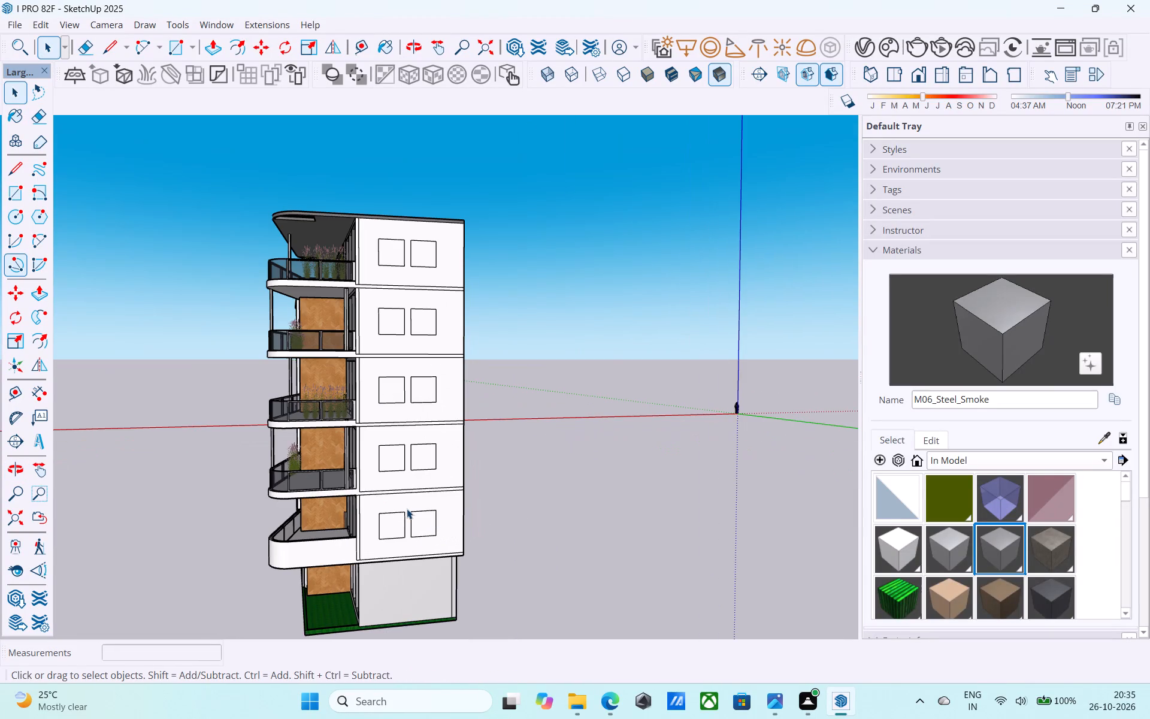
pyautogui.scroll(14, 407, 508)
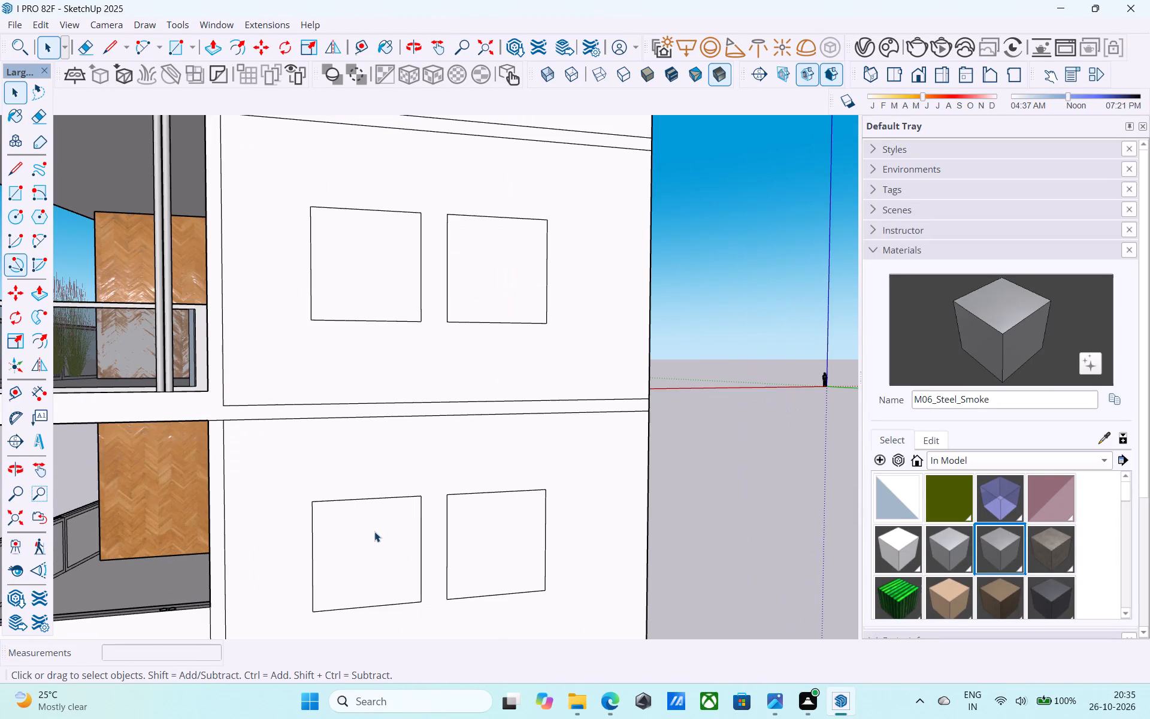
pyautogui.scroll(-13, 379, 512)
pyautogui.moveTo(378, 507); pyautogui.dragTo(377, 484, button='middle')
pyautogui.scroll(12, 389, 507)
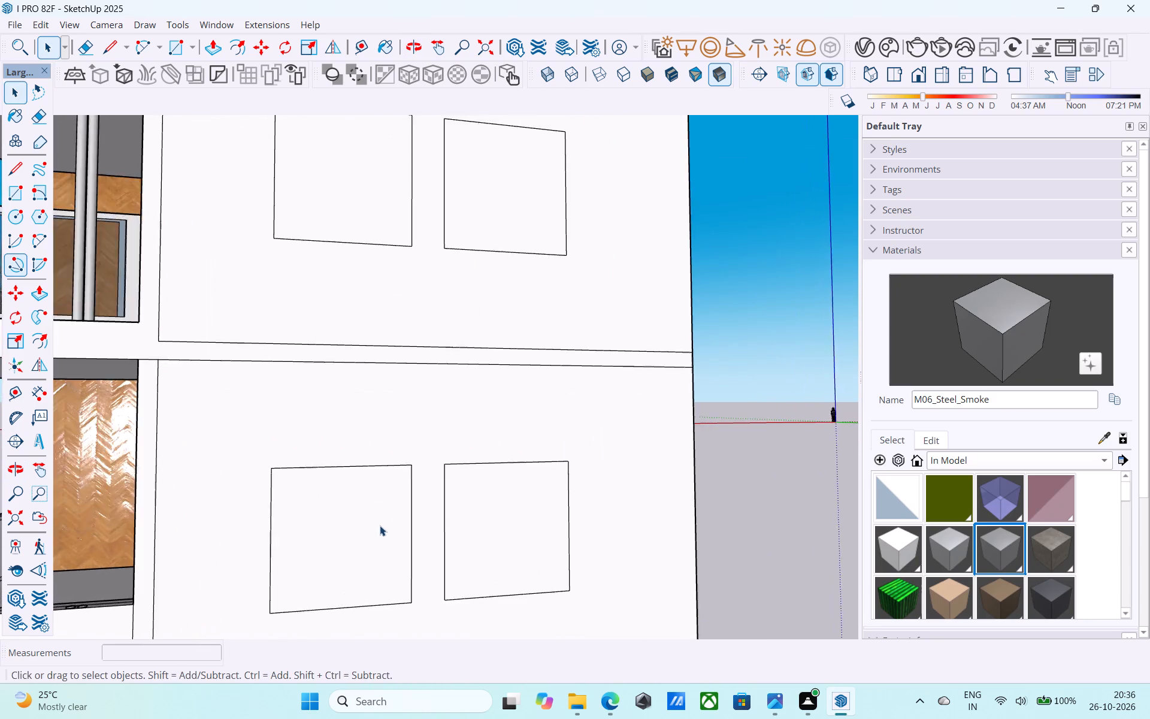
pyautogui.scroll(8, 380, 525)
pyautogui.click(377, 524)
pyautogui.scroll(-7, 377, 523)
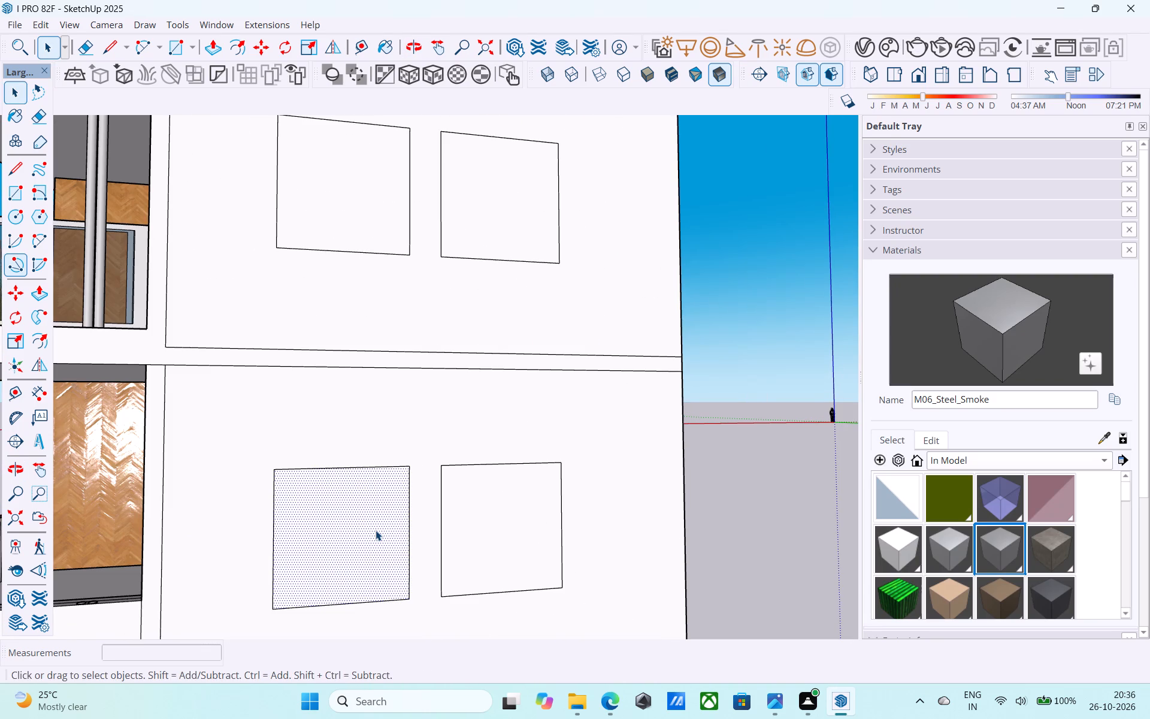
pyautogui.press('p')
pyautogui.click(376, 530)
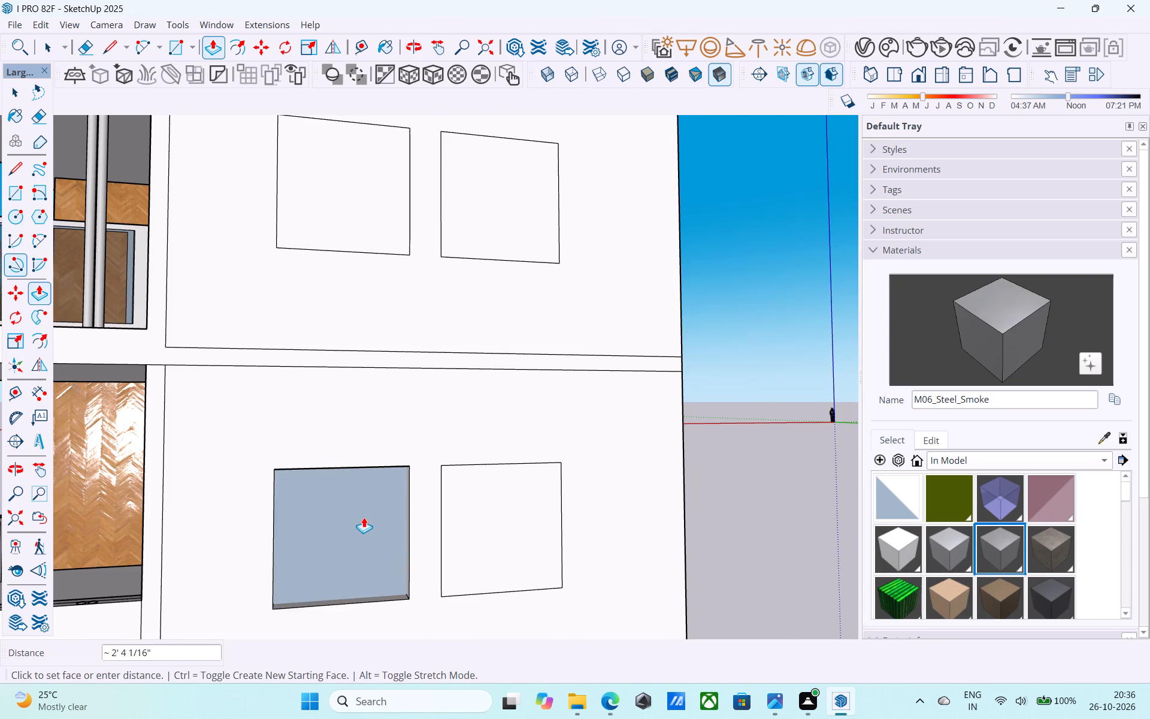
pyautogui.scroll(9, 364, 517)
pyautogui.moveTo(356, 505); pyautogui.dragTo(462, 479, button='middle')
pyautogui.scroll(1, 462, 479)
pyautogui.click(458, 445)
pyautogui.doubleClick(700, 453)
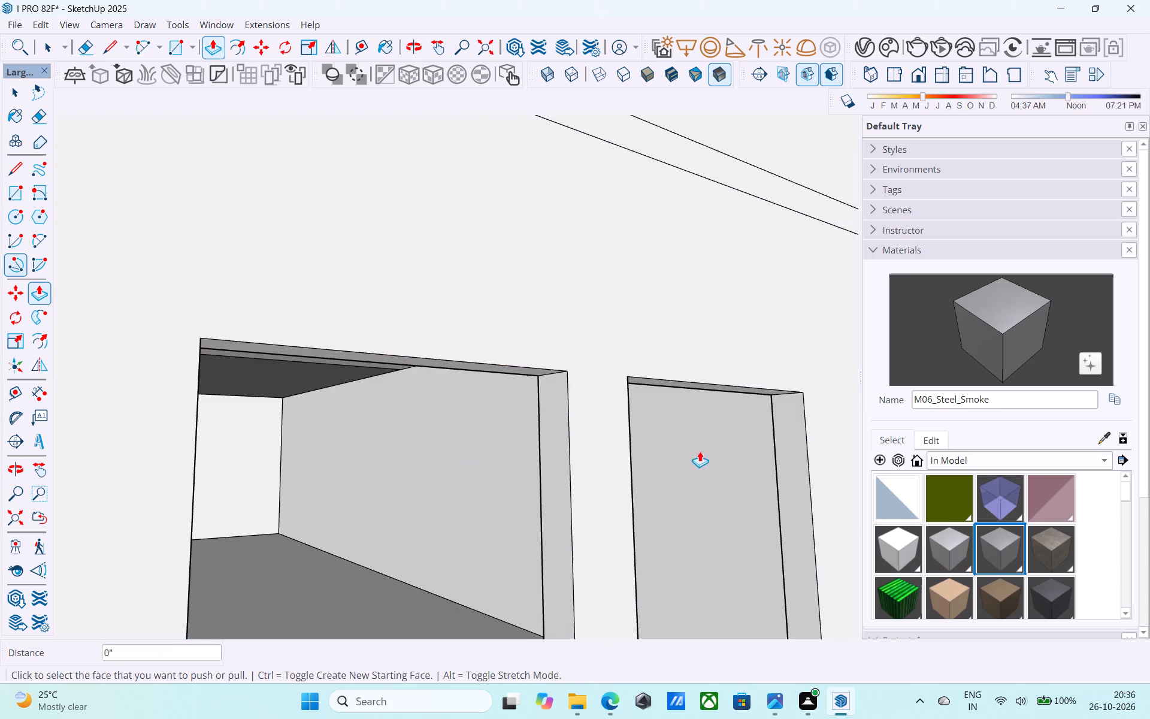
# Cut the window pairs on the second and third floors of the side wall by repeating the same Push/Pull depth.
pyautogui.scroll(-12, 689, 451)
pyautogui.doubleClick(577, 272)
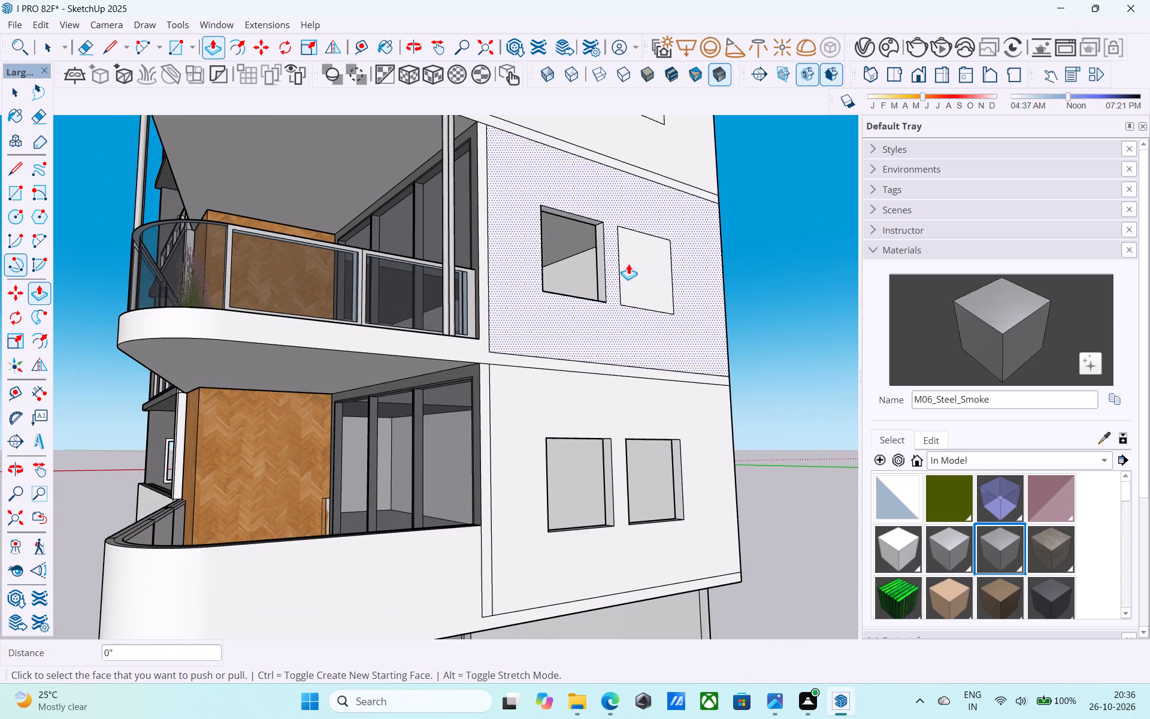
pyautogui.doubleClick(644, 260)
pyautogui.scroll(-12, 584, 364)
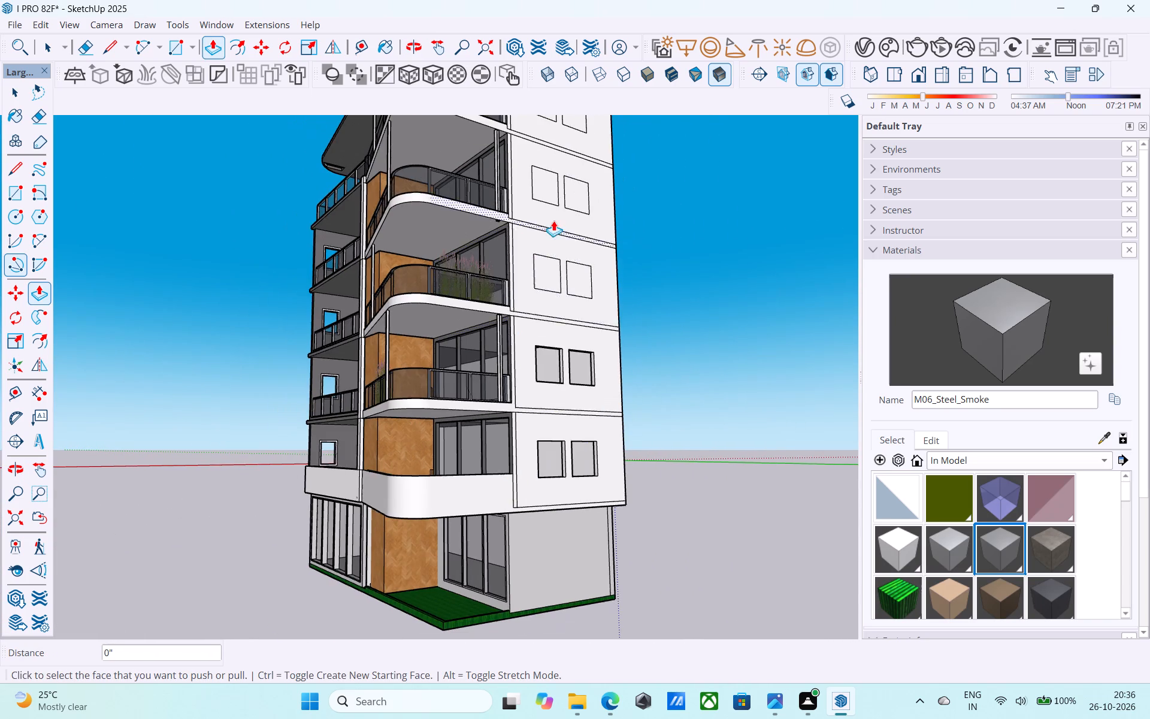
pyautogui.scroll(6, 557, 218)
pyautogui.doubleClick(552, 322)
pyautogui.doubleClick(586, 321)
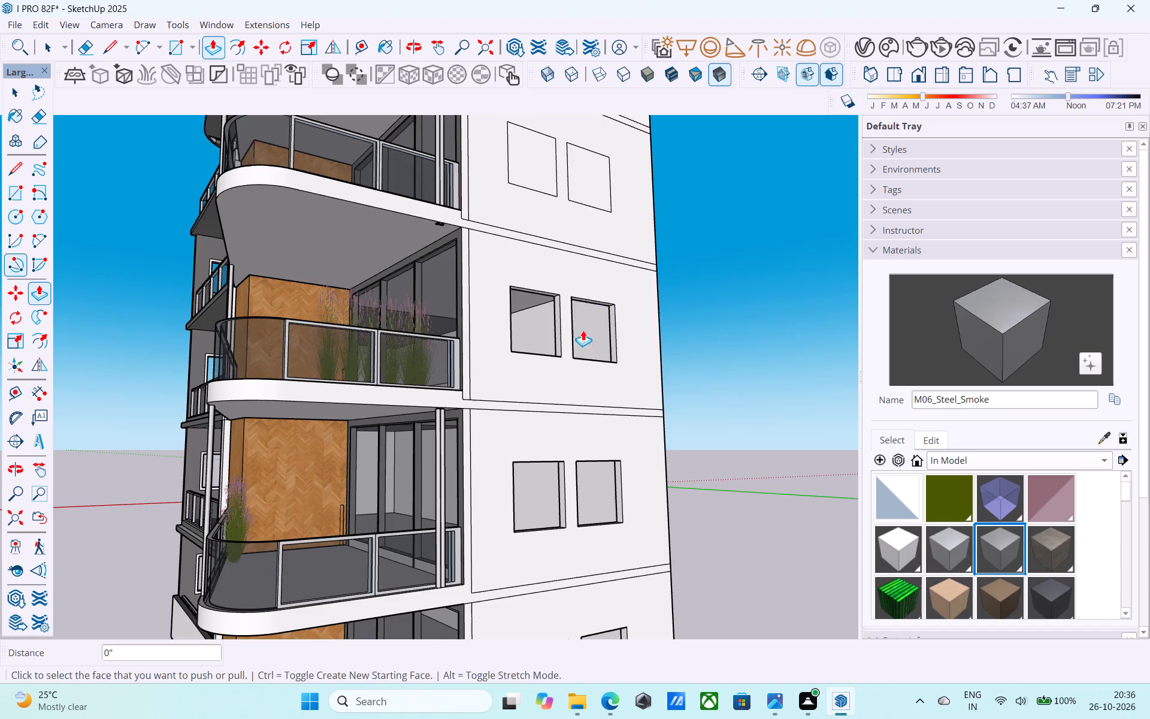
# Cut the window pairs on the fourth and topmost floors of the side wall with the same Push/Pull depth.
pyautogui.scroll(-11, 583, 328)
pyautogui.scroll(10, 529, 307)
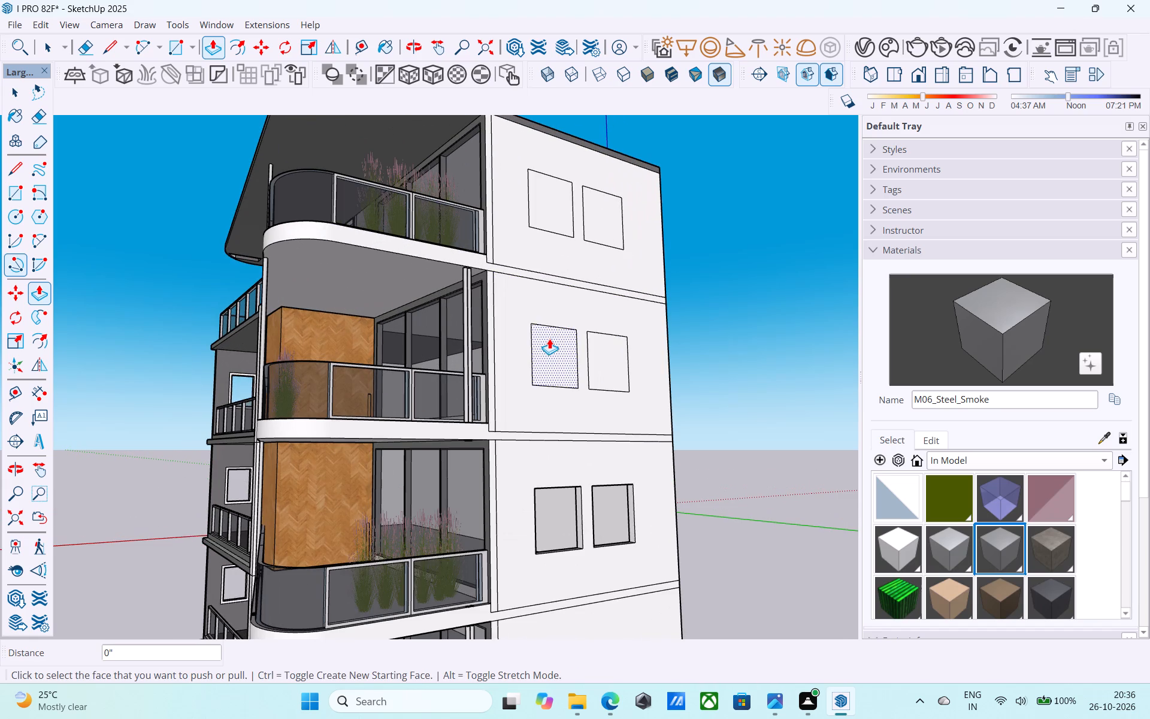
pyautogui.doubleClick(549, 339)
pyautogui.doubleClick(599, 351)
pyautogui.doubleClick(549, 189)
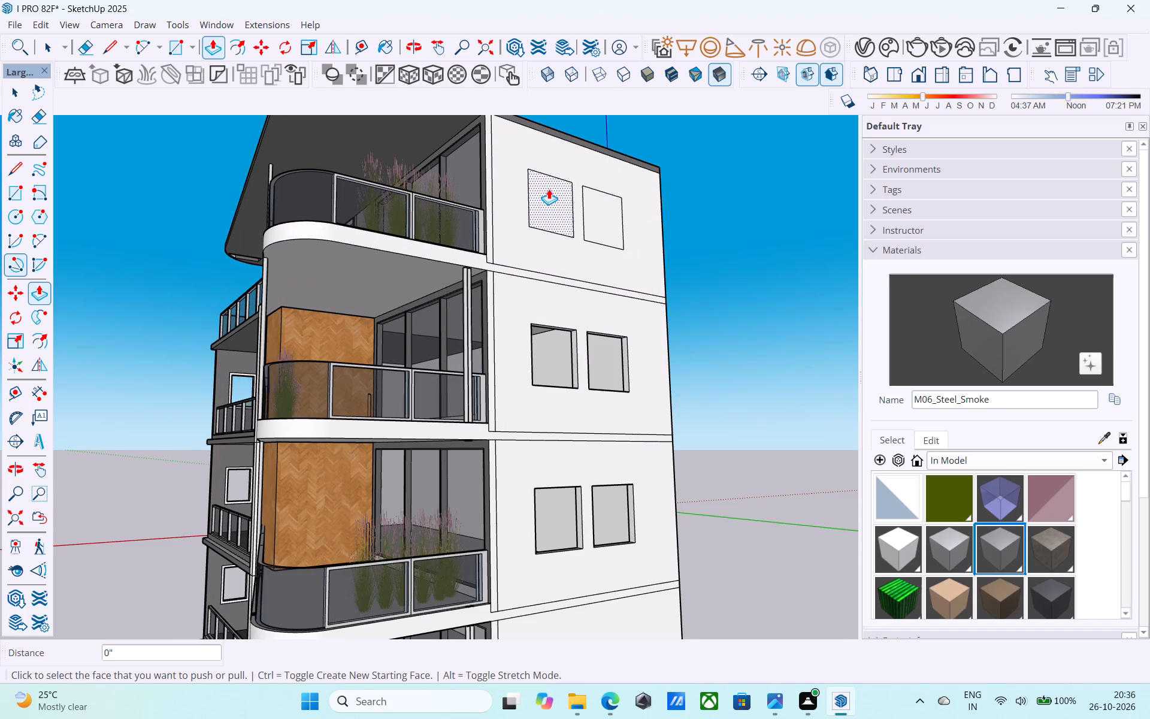
pyautogui.doubleClick(611, 210)
pyautogui.scroll(-5, 612, 211)
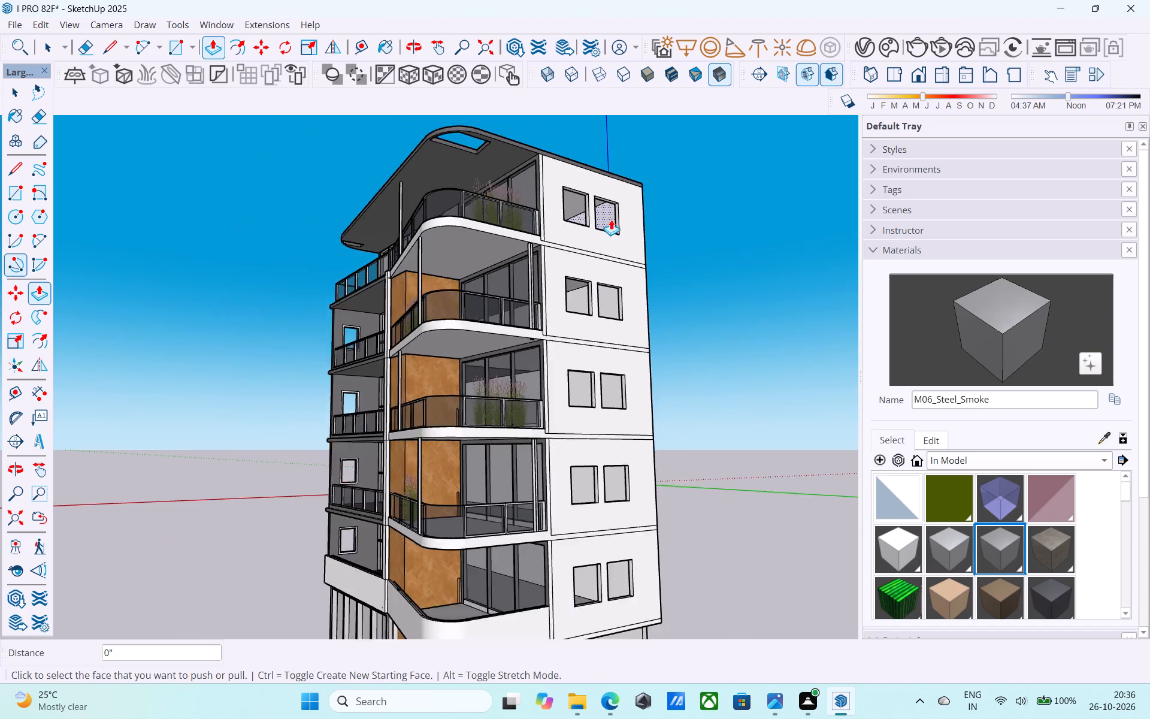
# Inspect the window openings cut on the side wall from the front and both sides of the building.
pyautogui.scroll(-5, 610, 219)
pyautogui.moveTo(600, 235); pyautogui.dragTo(838, 340, button='middle')
pyautogui.middleClick(843, 338)
pyautogui.moveTo(525, 350); pyautogui.dragTo(802, 366, button='middle')
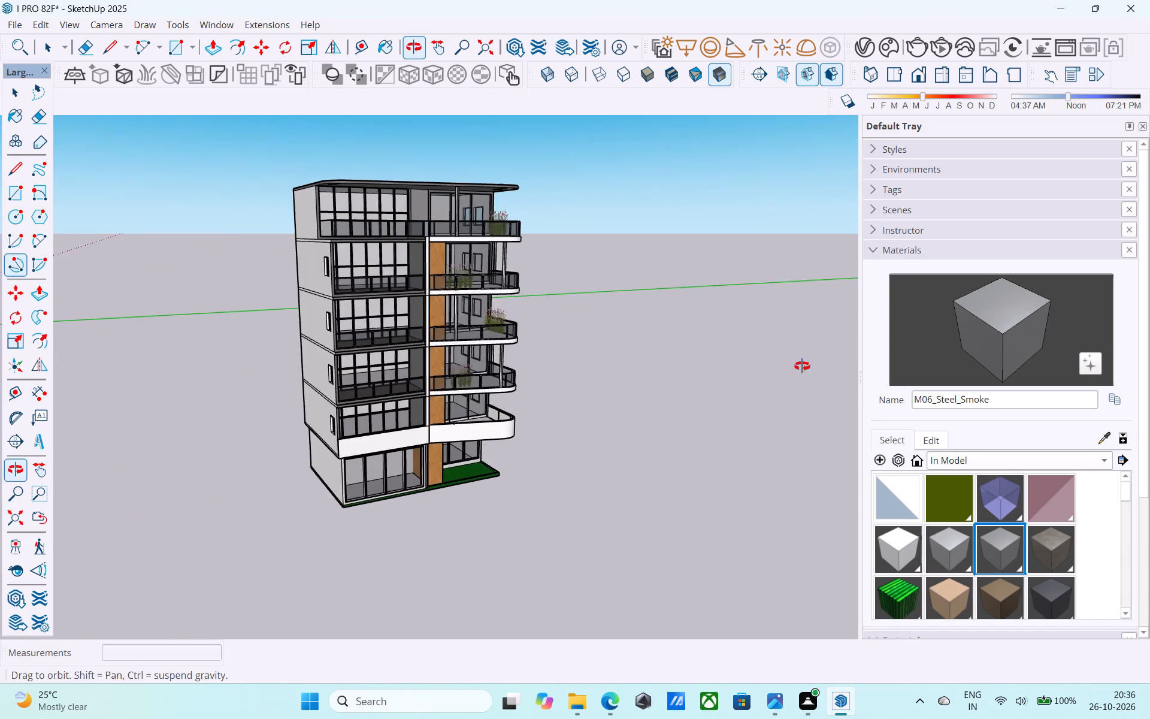
pyautogui.moveTo(802, 366); pyautogui.dragTo(389, 312, button='middle')
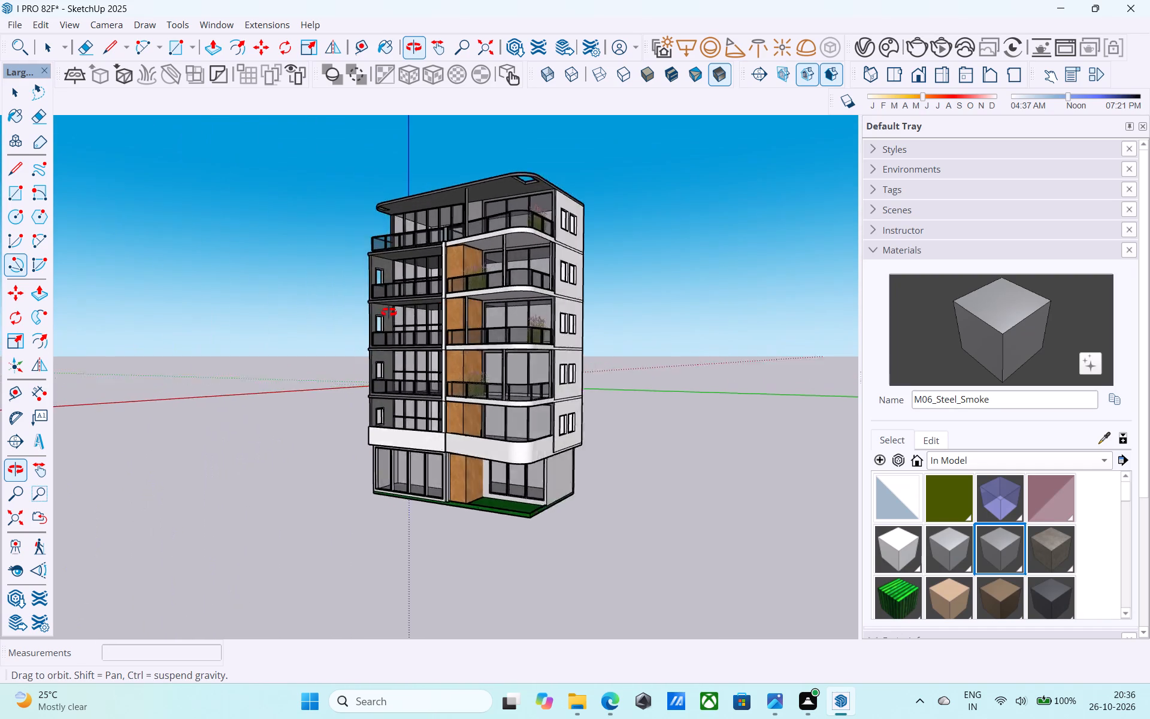
pyautogui.moveTo(389, 312); pyautogui.dragTo(163, 346, button='middle')
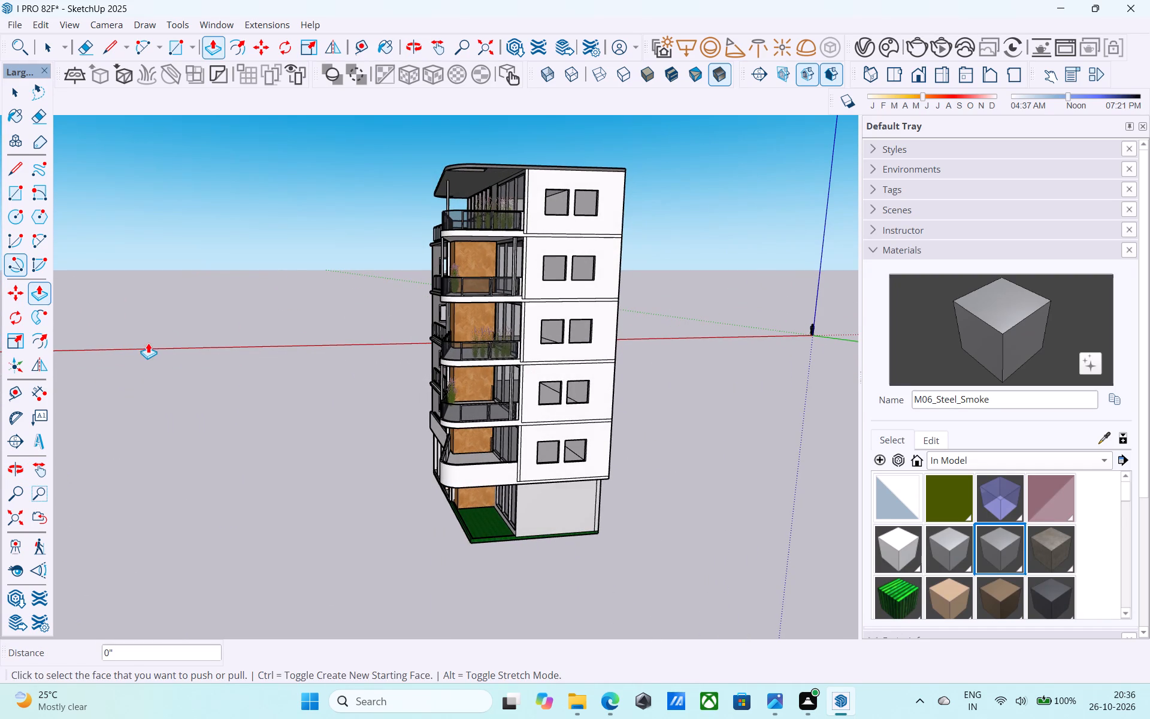
pyautogui.scroll(-1, 312, 333)
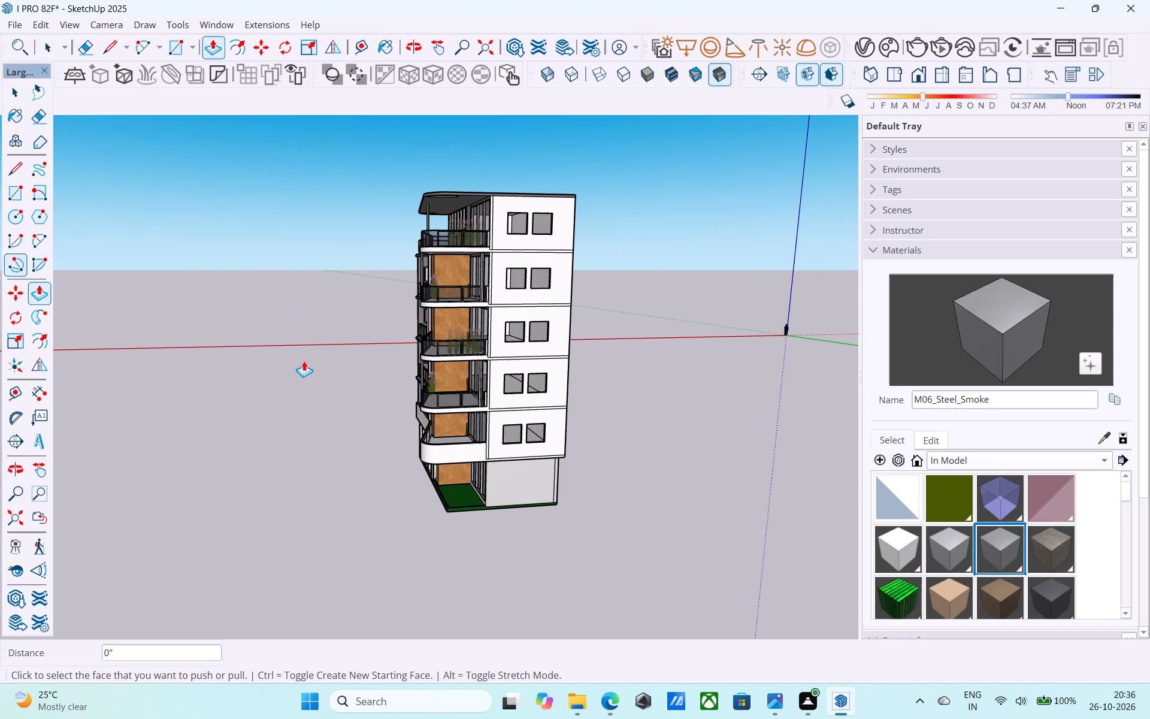
pyautogui.scroll(3, 441, 213)
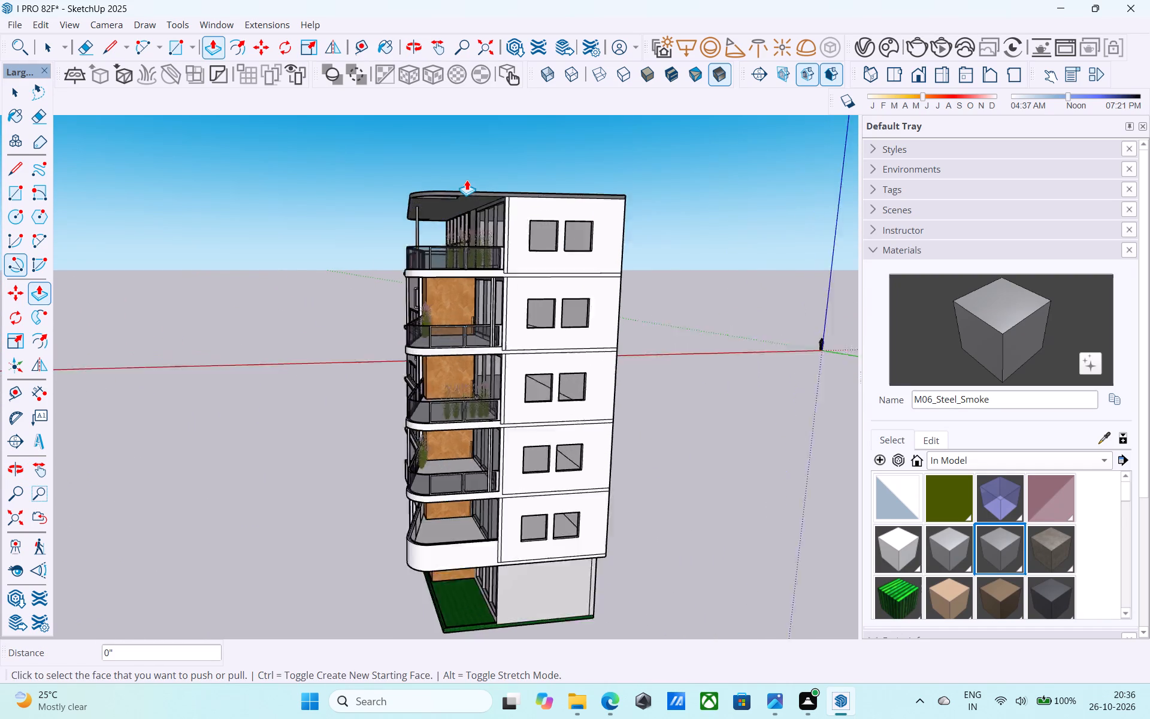
pyautogui.scroll(2, 467, 180)
# Save the model.
pyautogui.hotkey('ctrl', 's')
pyautogui.hotkey('ctrl', 's')
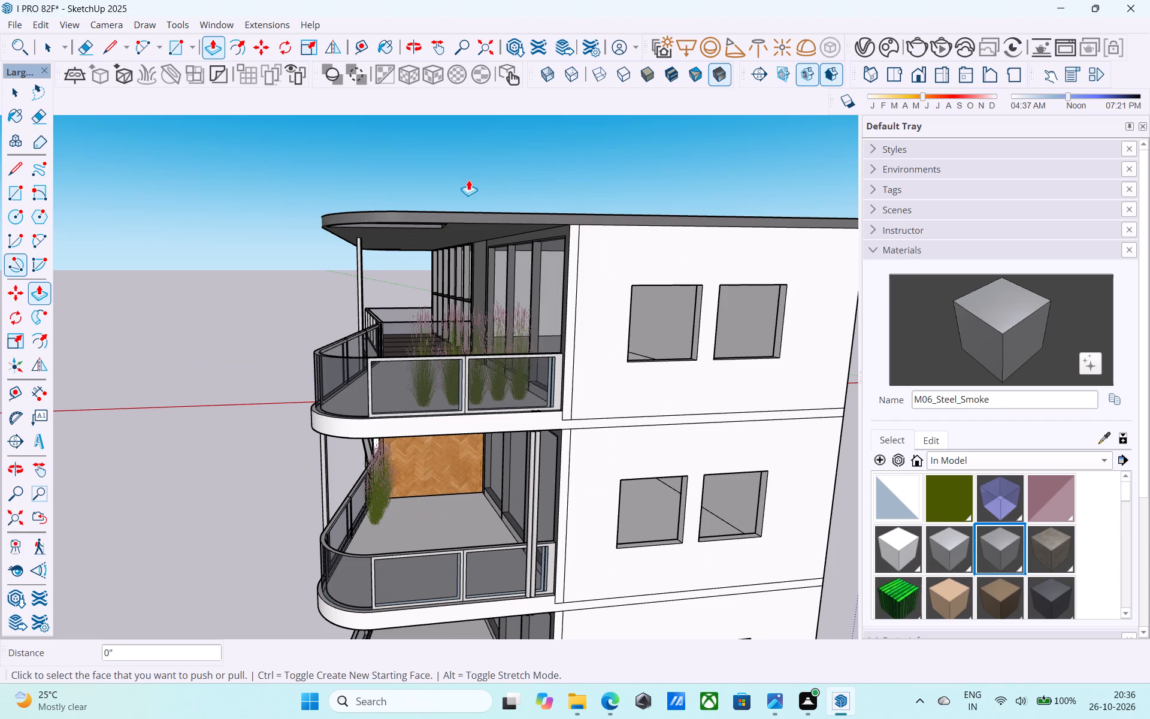
pyautogui.press('space')
# Review the whole building from the front and both sides, checking the facade, balconies and side walls.
pyautogui.scroll(-4, 468, 180)
pyautogui.moveTo(468, 180); pyautogui.dragTo(604, 176, button='middle')
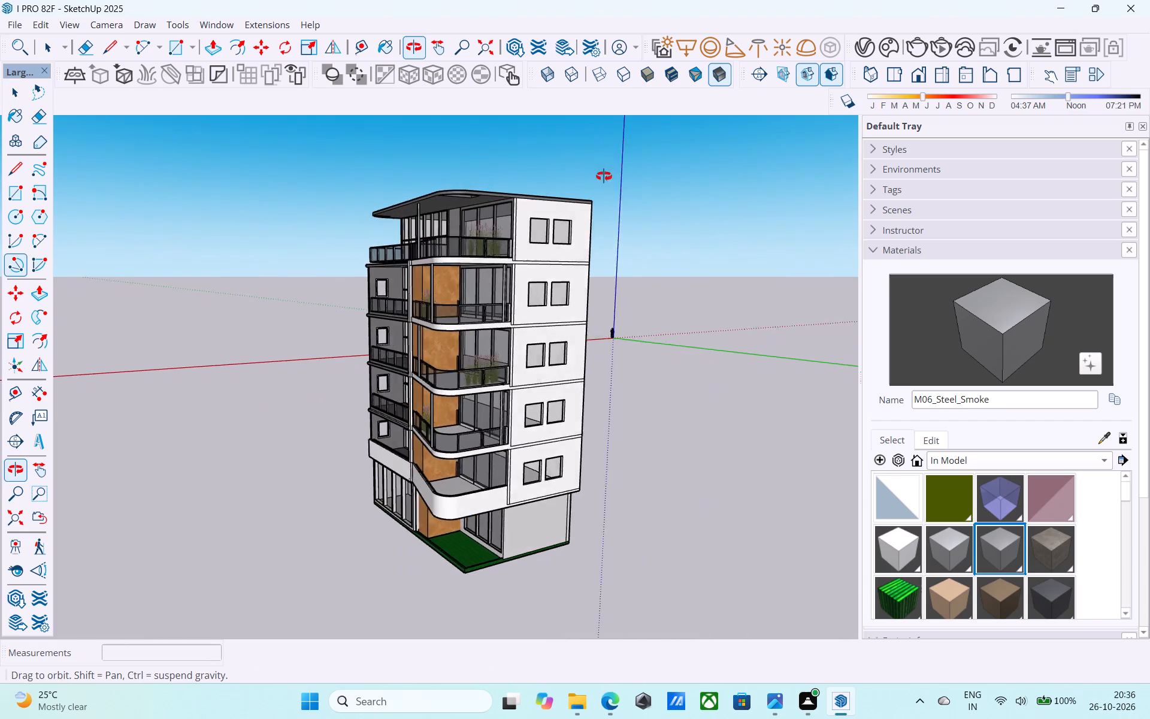
pyautogui.moveTo(604, 176); pyautogui.dragTo(700, 177, button='middle')
pyautogui.scroll(1, 700, 177)
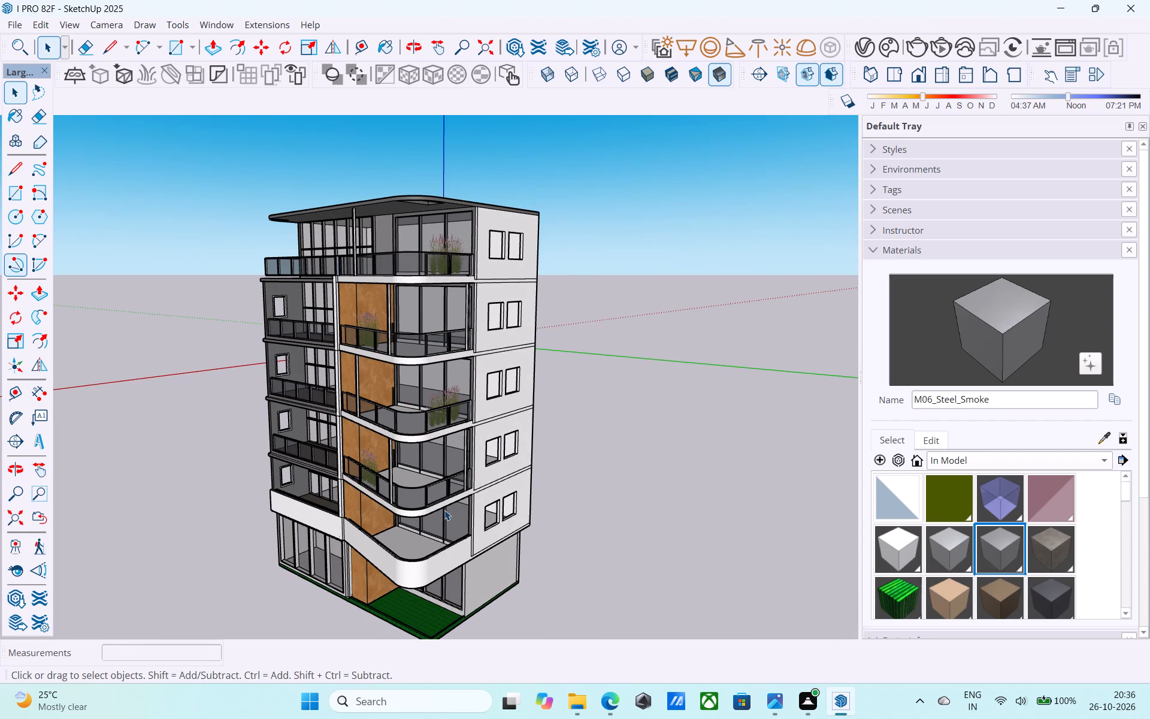
pyautogui.moveTo(444, 510); pyautogui.dragTo(447, 436, button='middle')
pyautogui.scroll(1, 447, 433)
pyautogui.scroll(-7, 443, 428)
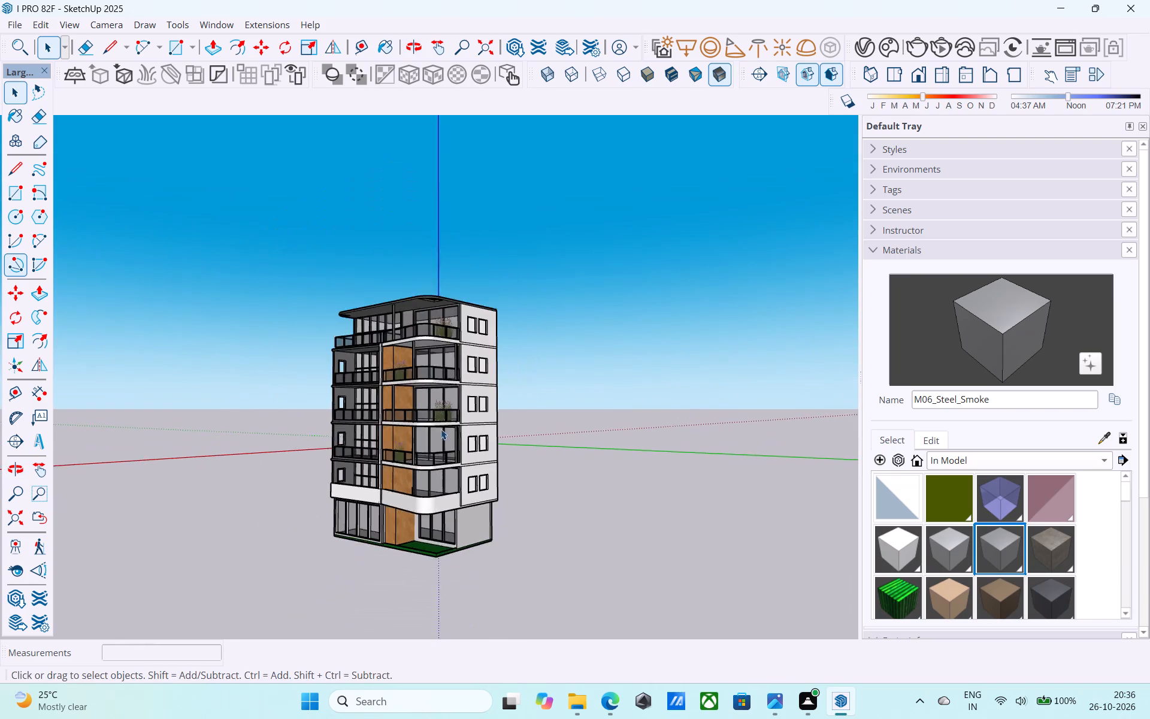
pyautogui.moveTo(440, 430); pyautogui.dragTo(483, 540, button='middle')
pyautogui.moveTo(423, 433); pyautogui.dragTo(610, 395, button='middle')
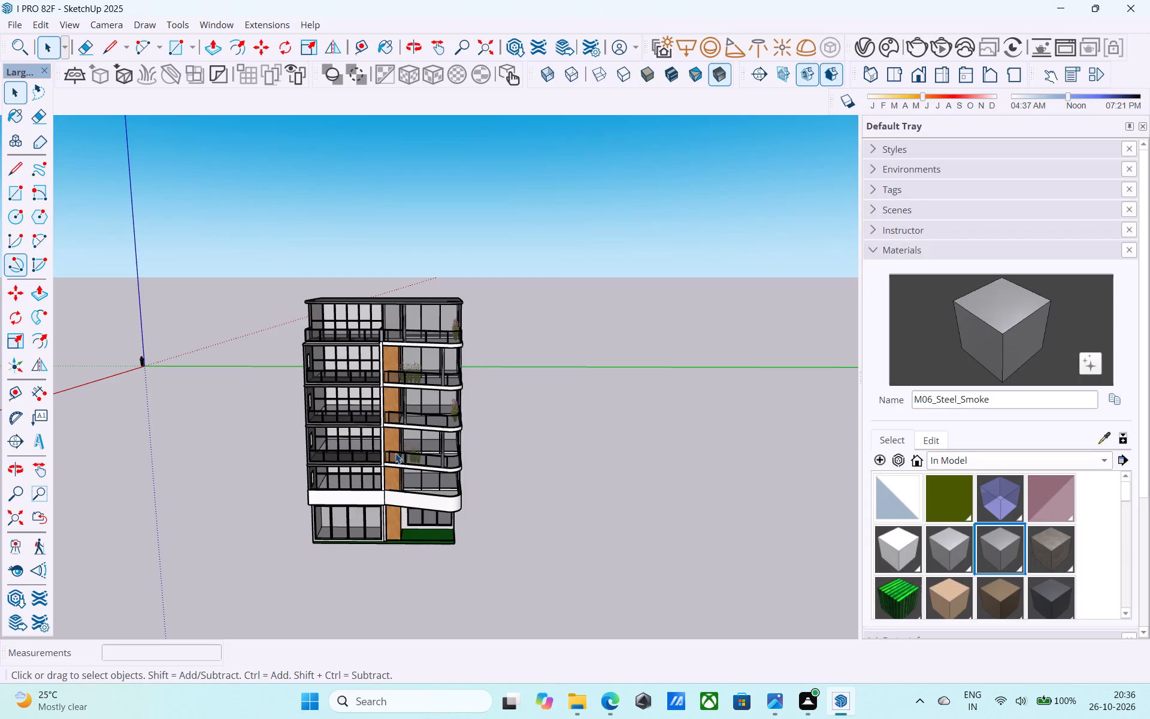
pyautogui.scroll(13, 379, 438)
pyautogui.scroll(-12, 383, 400)
pyautogui.middleClick(385, 396)
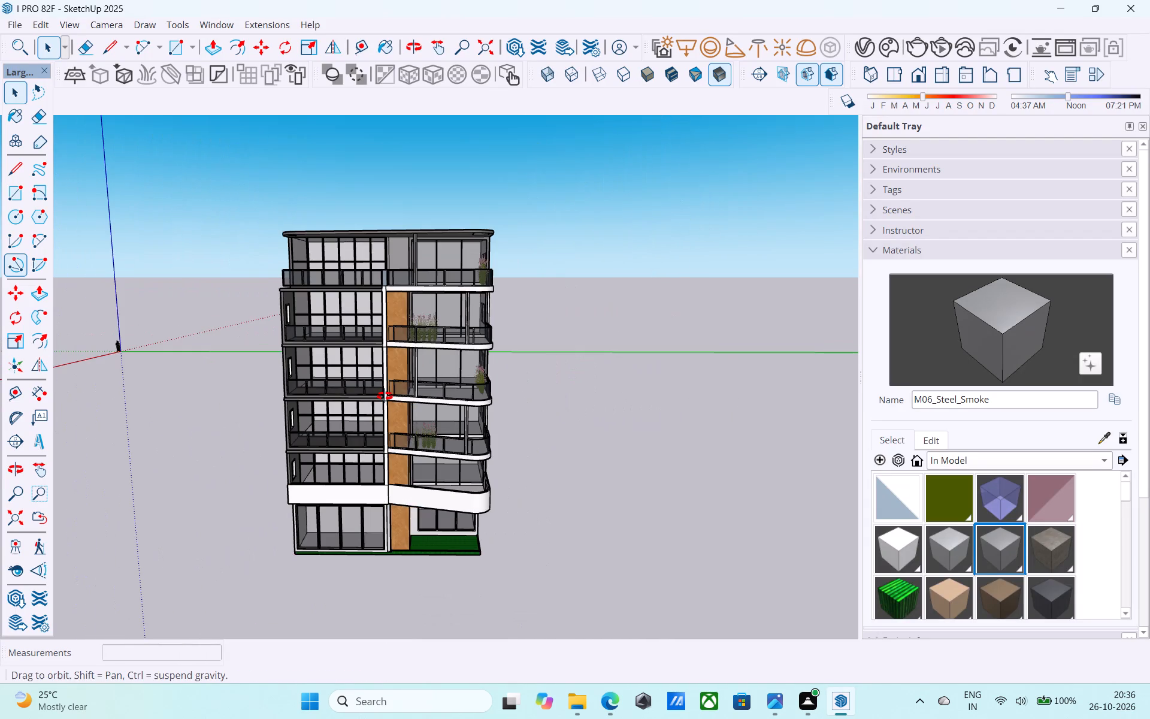
pyautogui.scroll(-8, 383, 393)
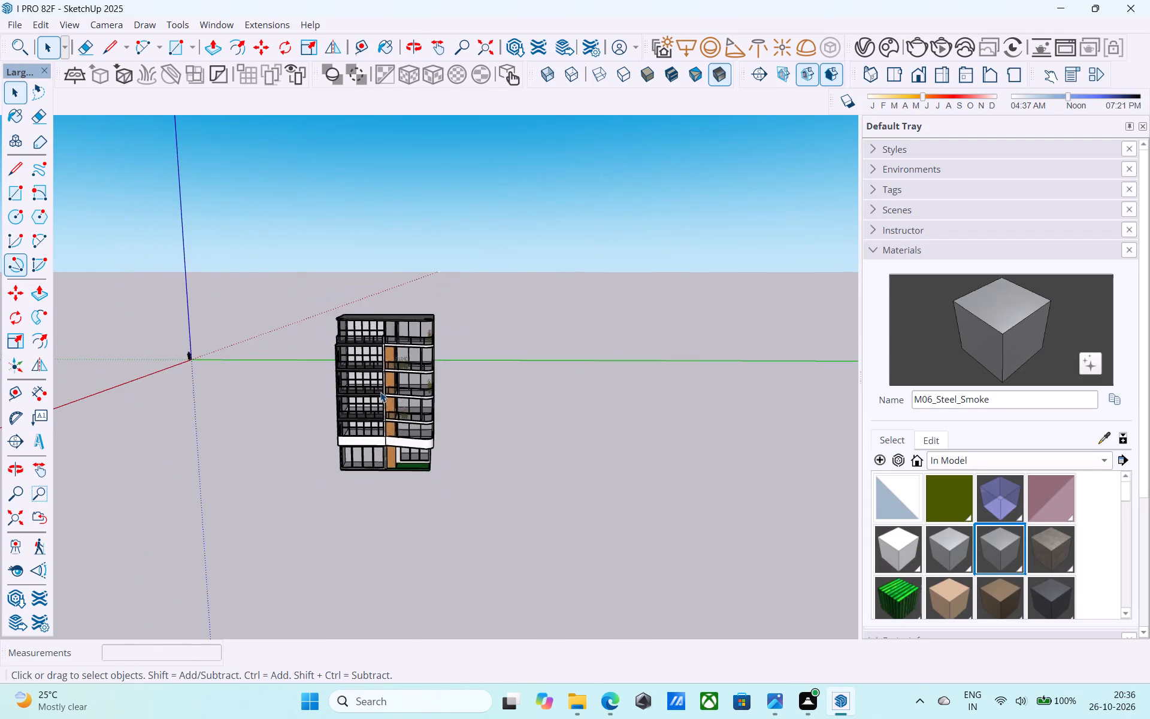
pyautogui.moveTo(380, 392); pyautogui.dragTo(671, 323, button='middle')
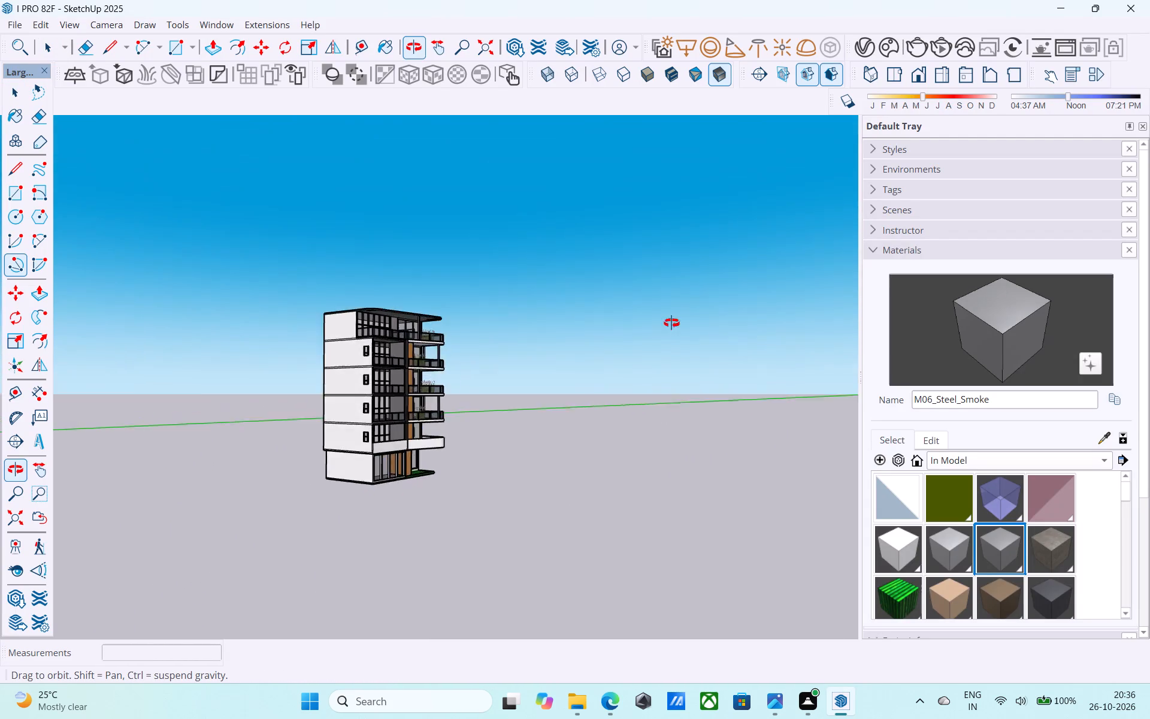
pyautogui.moveTo(671, 323); pyautogui.dragTo(264, 328, button='middle')
# Examine the upper balcony slab edge faces where they run into the side wall between the window pairs.
pyautogui.scroll(9, 382, 331)
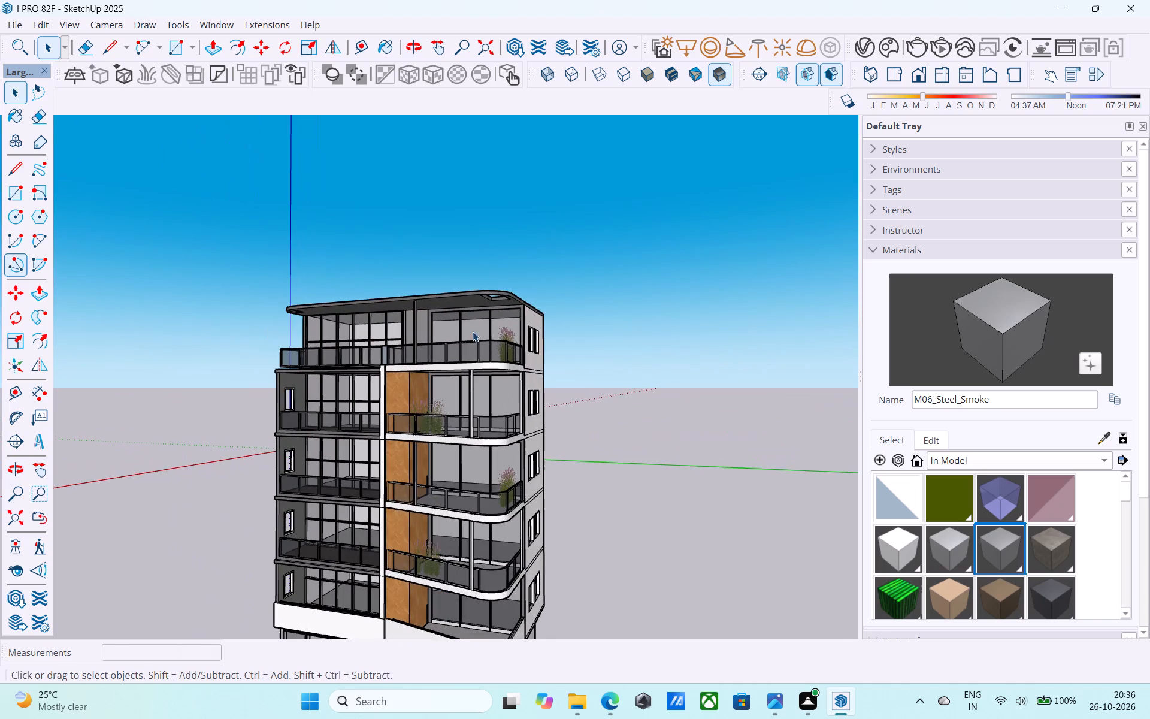
pyautogui.scroll(5, 537, 342)
pyautogui.scroll(5, 521, 396)
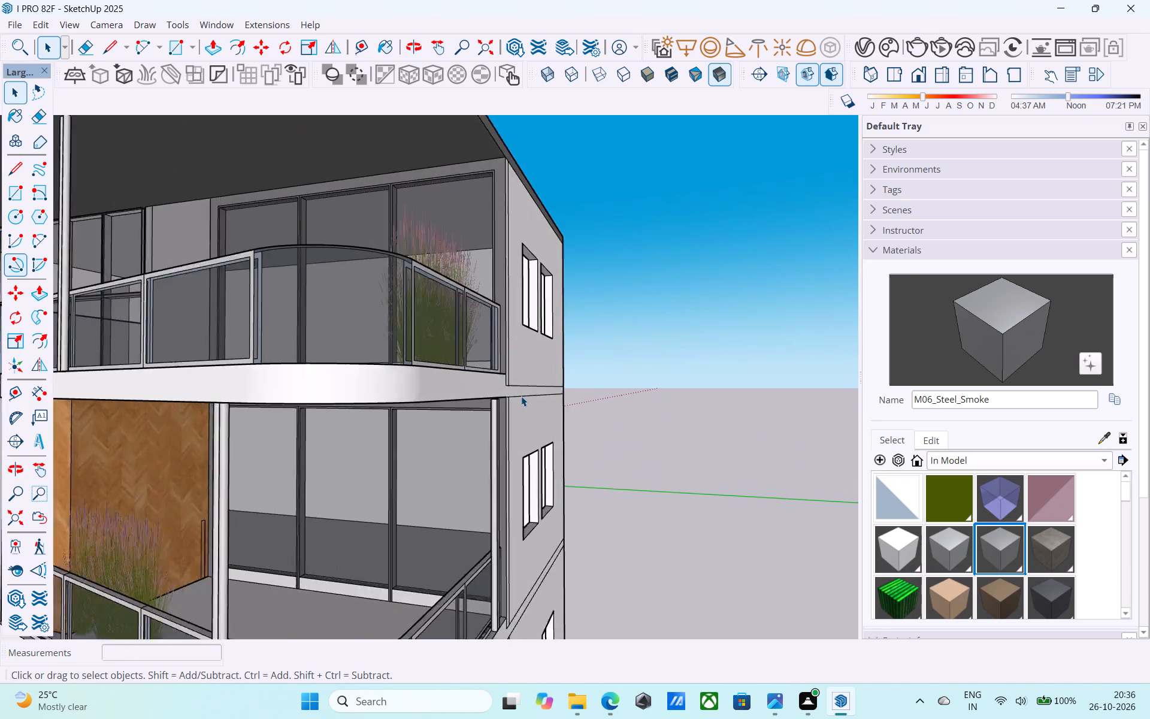
pyautogui.scroll(3, 521, 396)
pyautogui.click(516, 390)
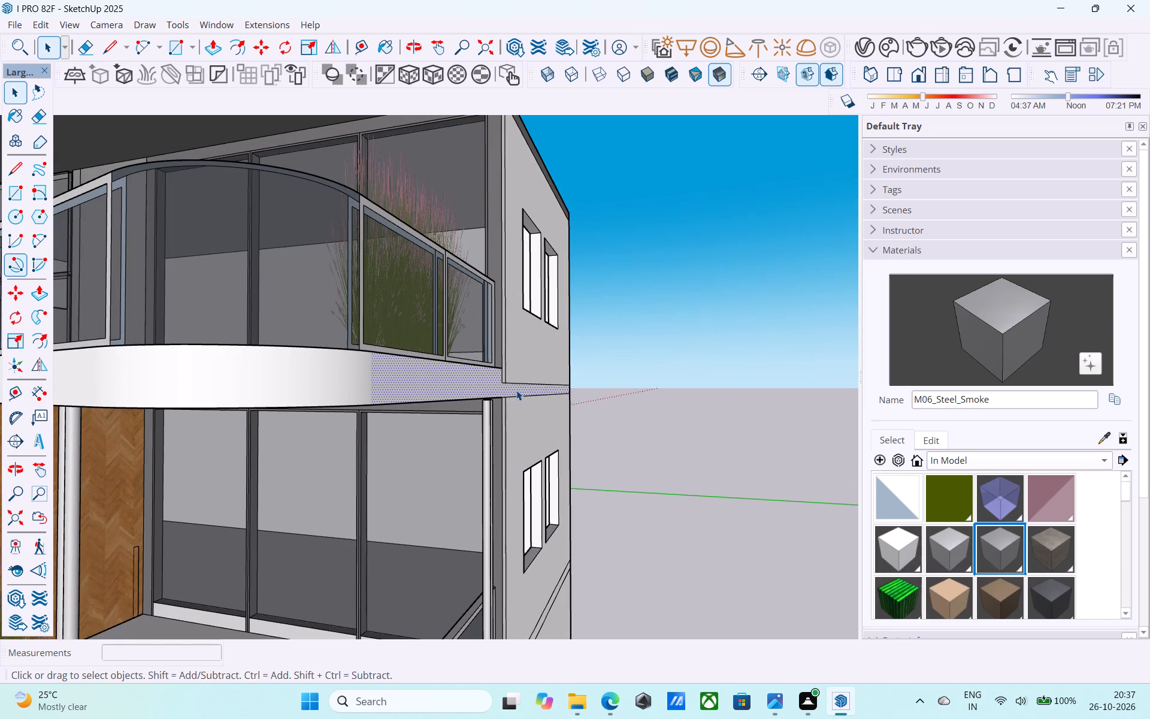
pyautogui.scroll(-4, 516, 390)
pyautogui.scroll(-7, 393, 368)
pyautogui.scroll(8, 441, 505)
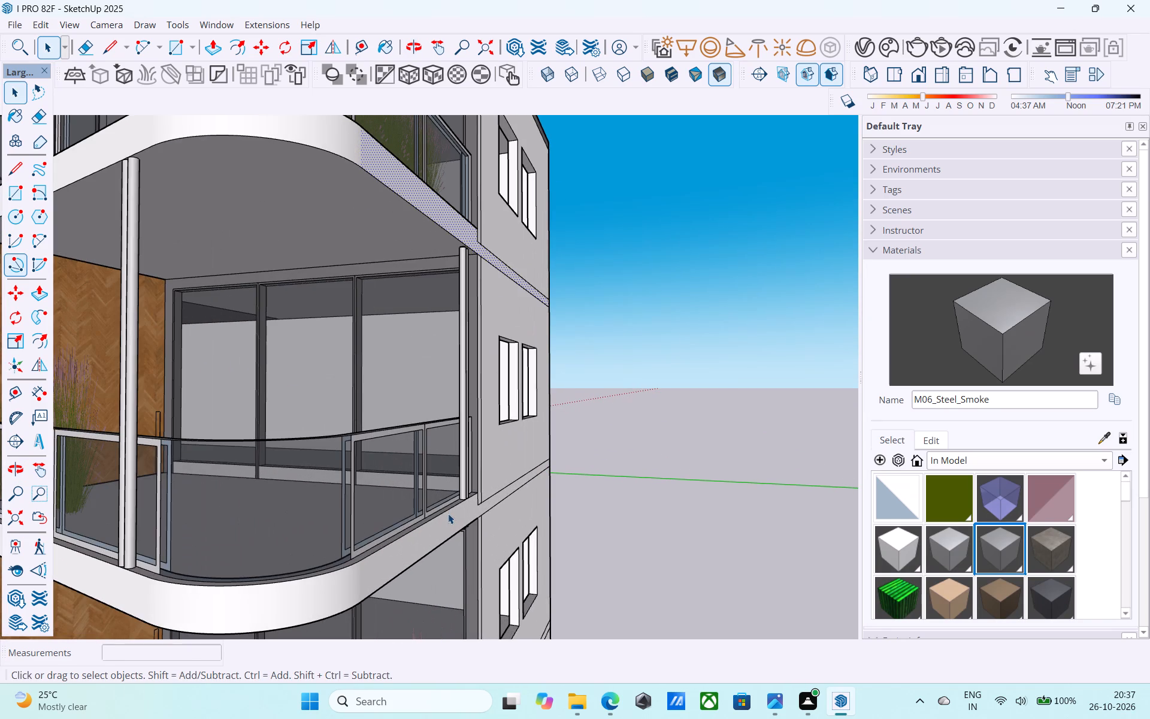
pyautogui.click(449, 516)
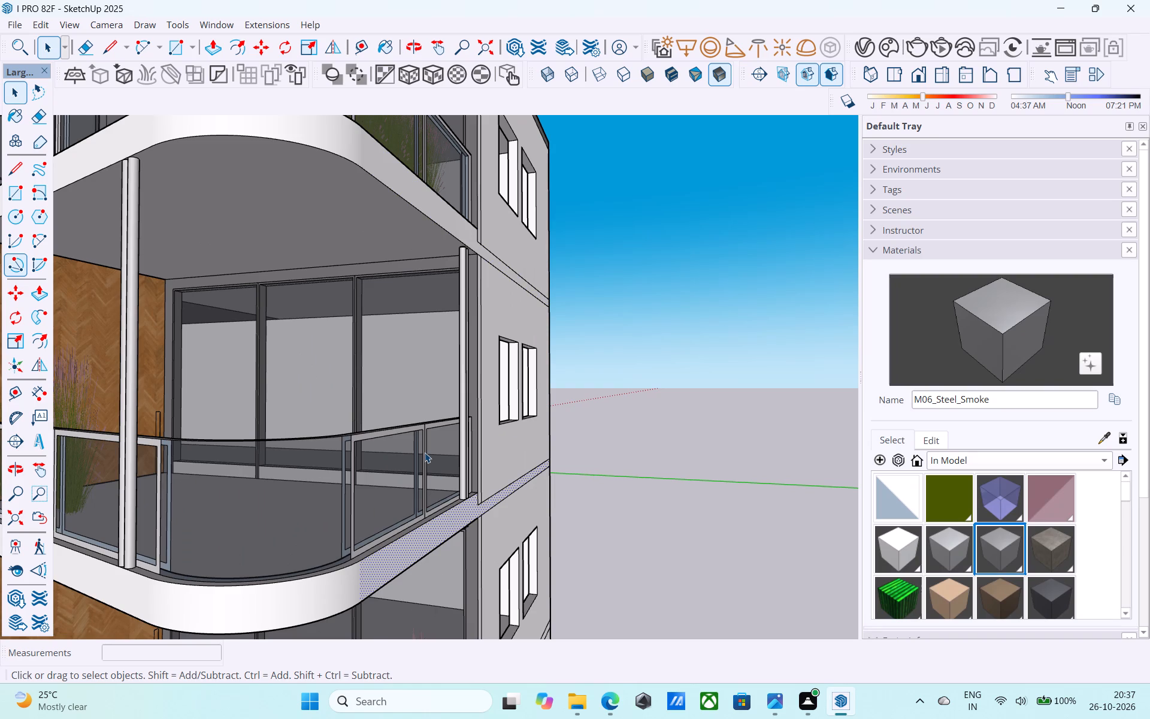
pyautogui.scroll(-6, 425, 452)
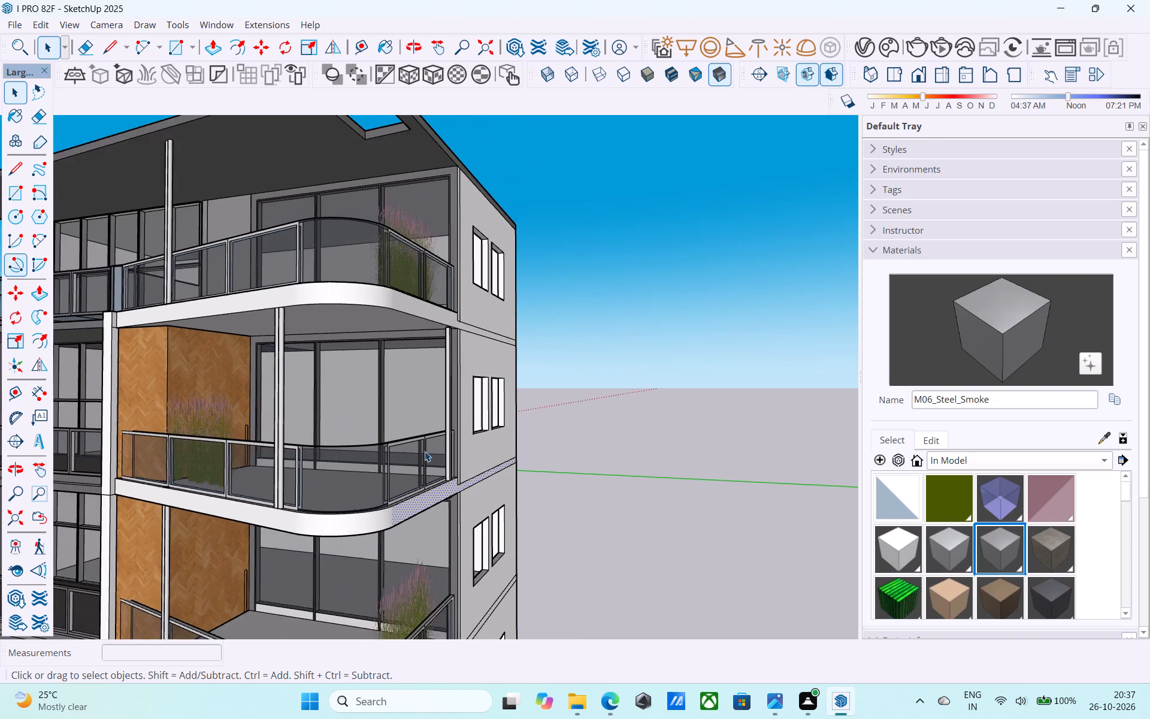
# Review the full building from a distance and from above, including the roof and the lower balconies.
pyautogui.scroll(-9, 425, 451)
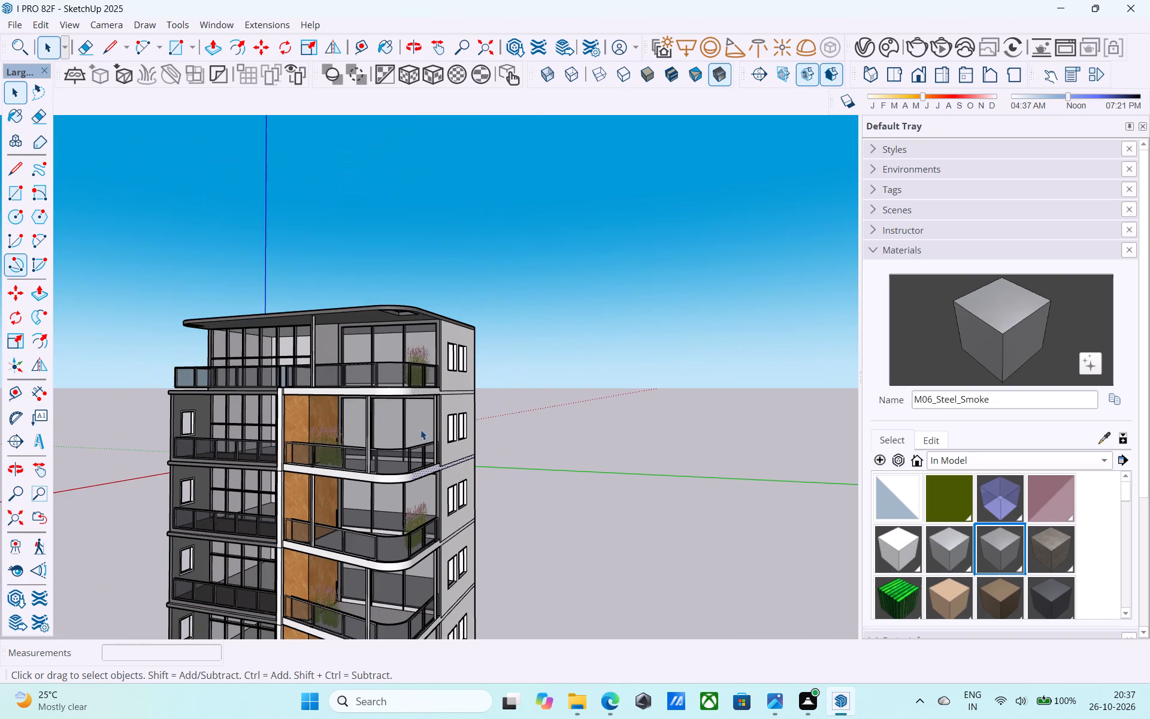
pyautogui.scroll(-6, 400, 367)
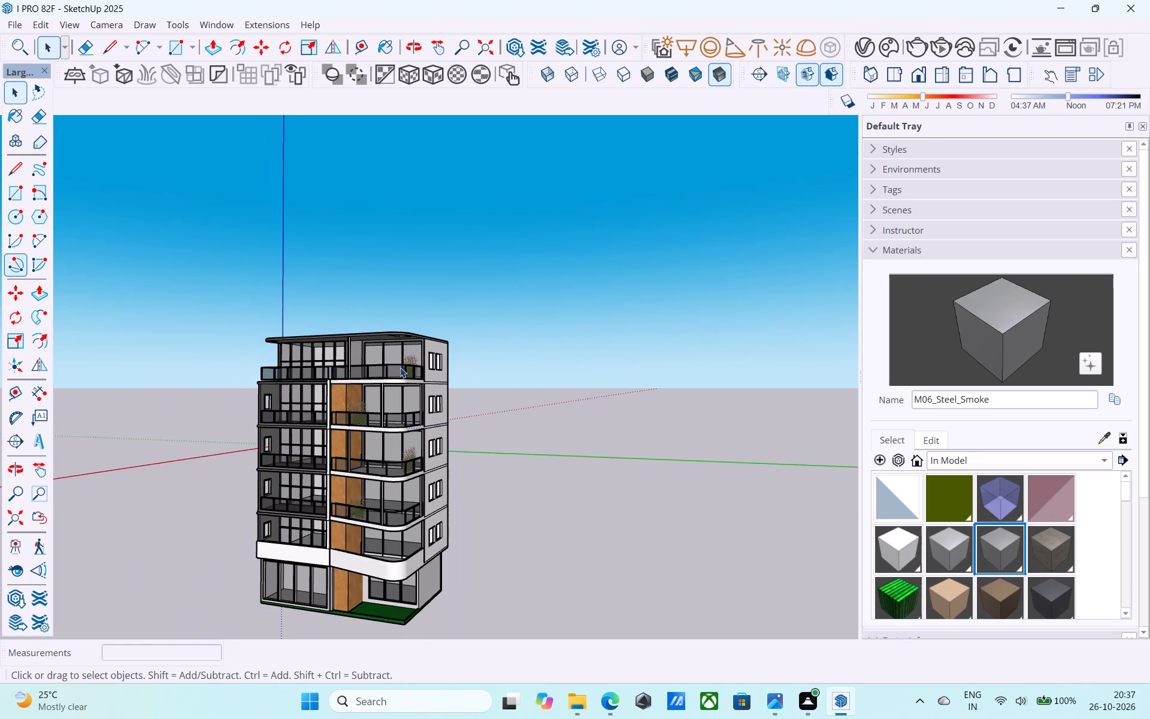
pyautogui.scroll(-4, 400, 367)
pyautogui.moveTo(400, 367); pyautogui.dragTo(400, 367, button='middle')
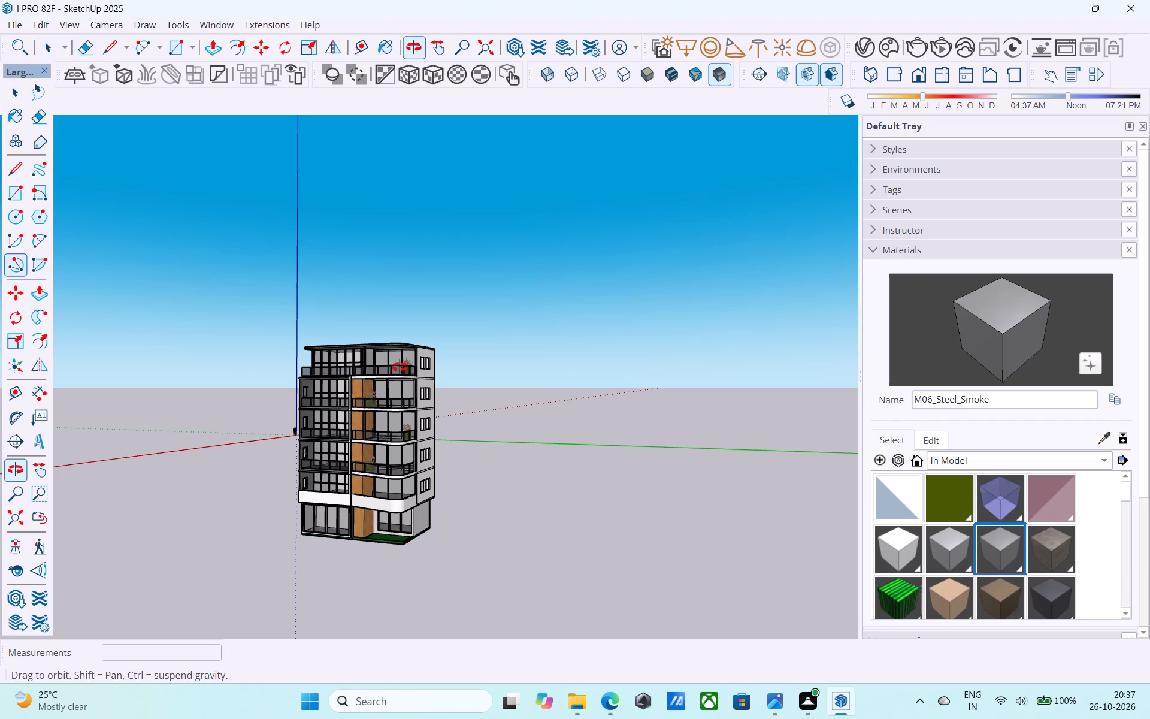
pyautogui.moveTo(400, 367); pyautogui.dragTo(426, 488, button='middle')
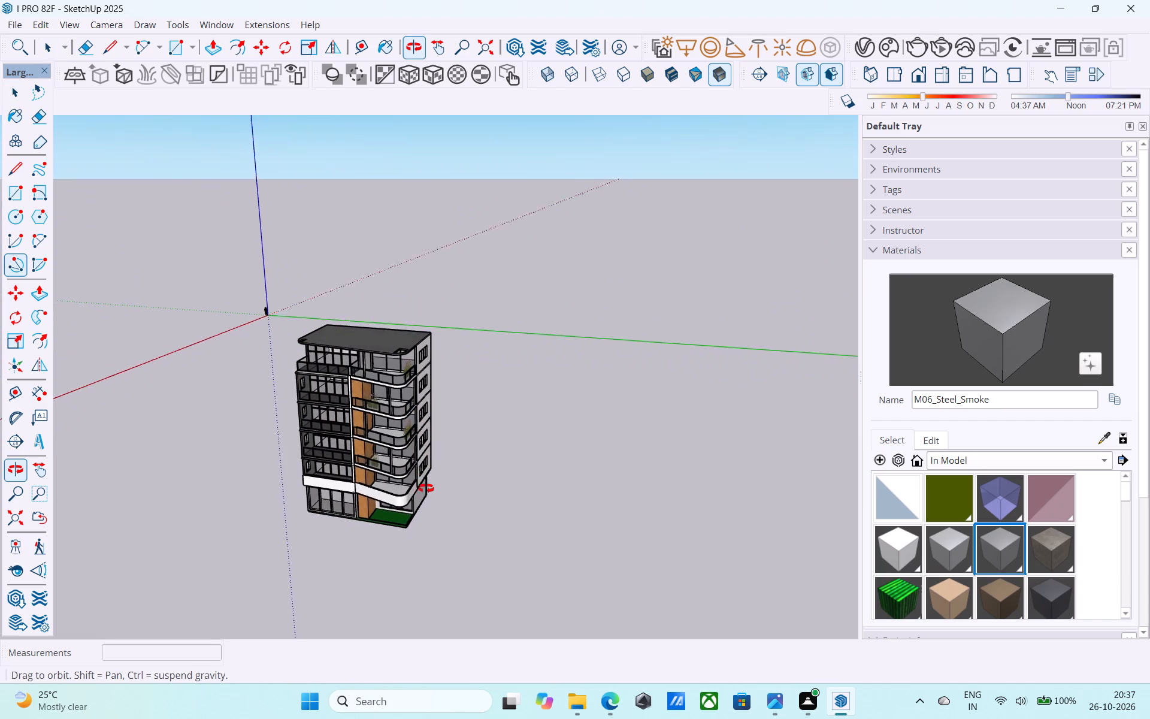
pyautogui.moveTo(426, 488); pyautogui.dragTo(430, 516, button='middle')
pyautogui.scroll(7, 379, 500)
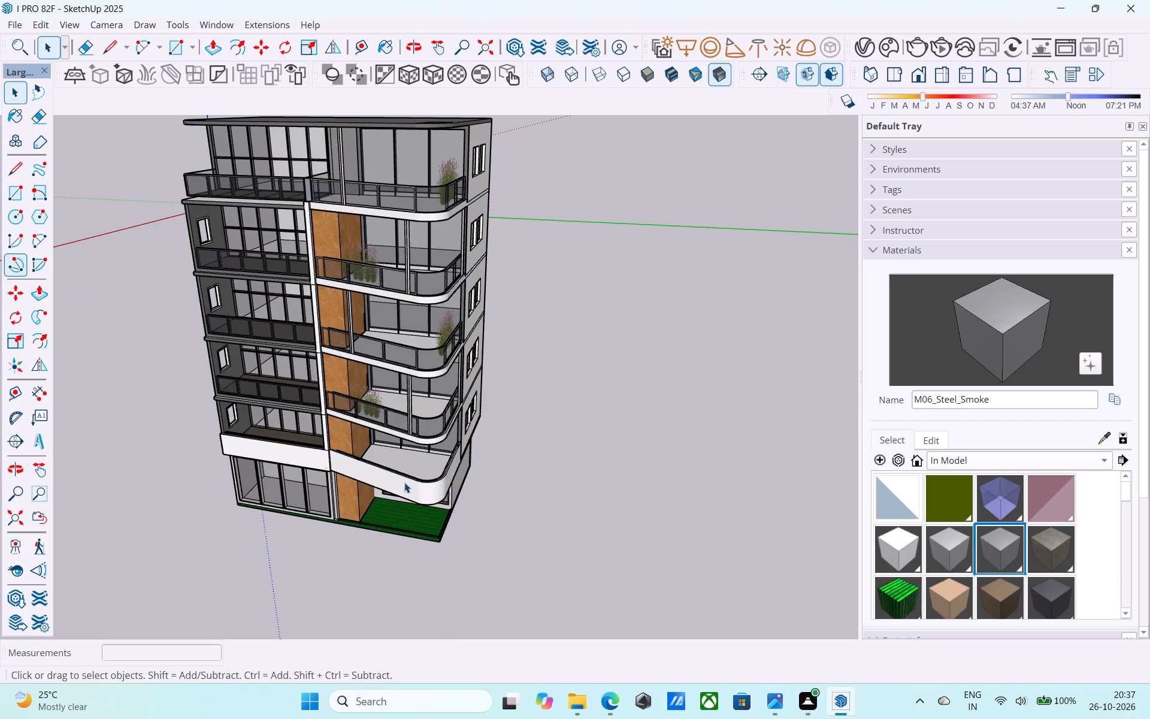
pyautogui.scroll(7, 404, 481)
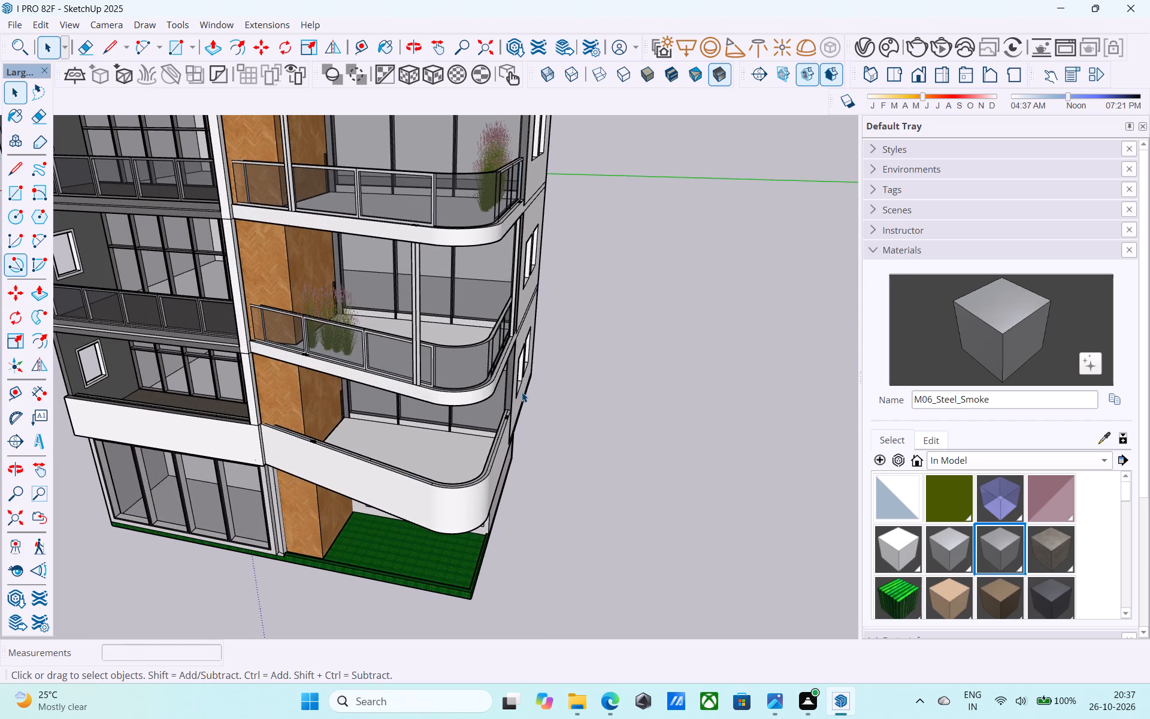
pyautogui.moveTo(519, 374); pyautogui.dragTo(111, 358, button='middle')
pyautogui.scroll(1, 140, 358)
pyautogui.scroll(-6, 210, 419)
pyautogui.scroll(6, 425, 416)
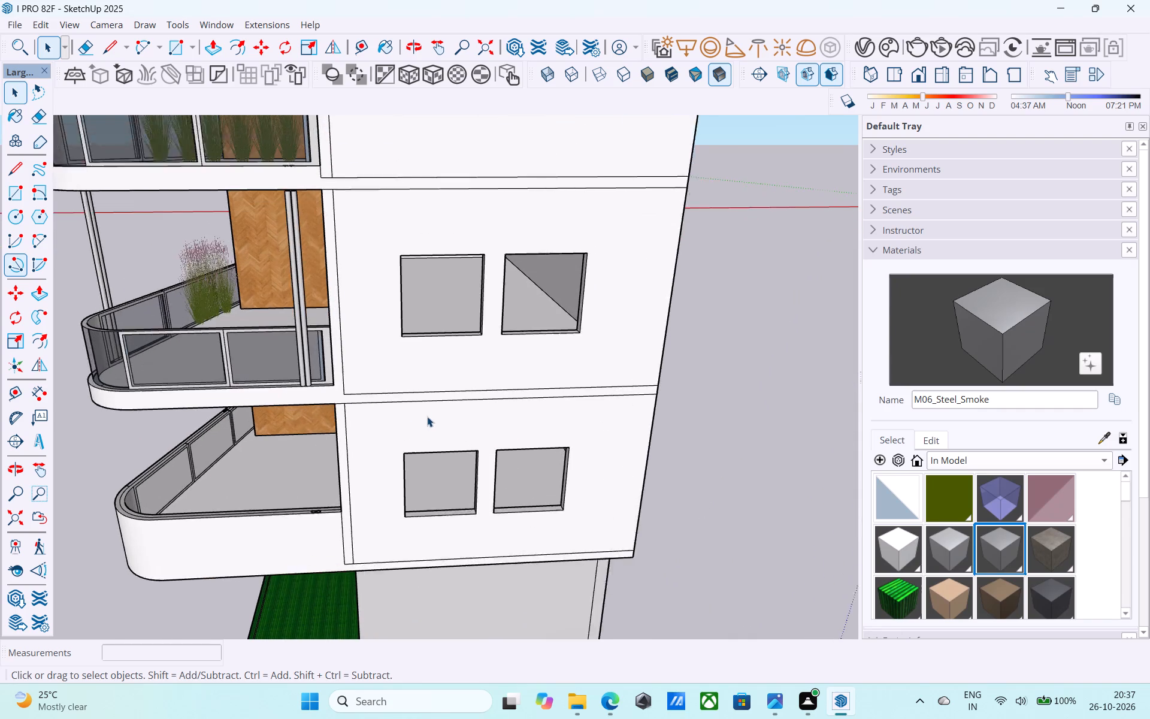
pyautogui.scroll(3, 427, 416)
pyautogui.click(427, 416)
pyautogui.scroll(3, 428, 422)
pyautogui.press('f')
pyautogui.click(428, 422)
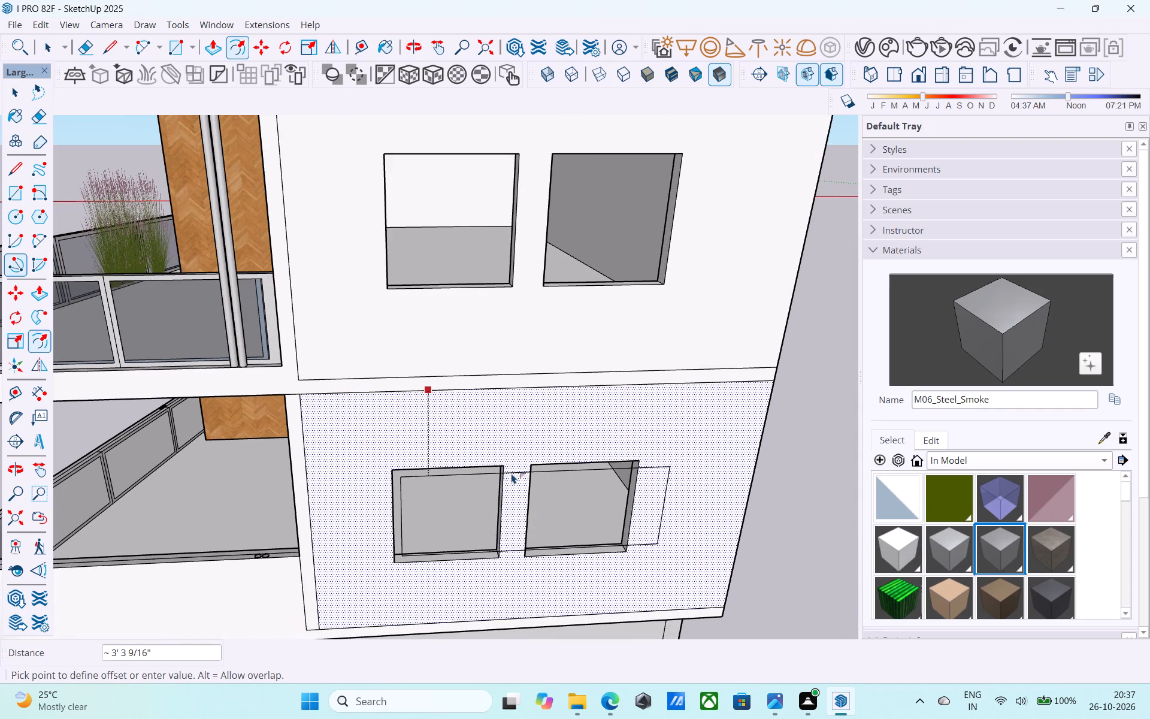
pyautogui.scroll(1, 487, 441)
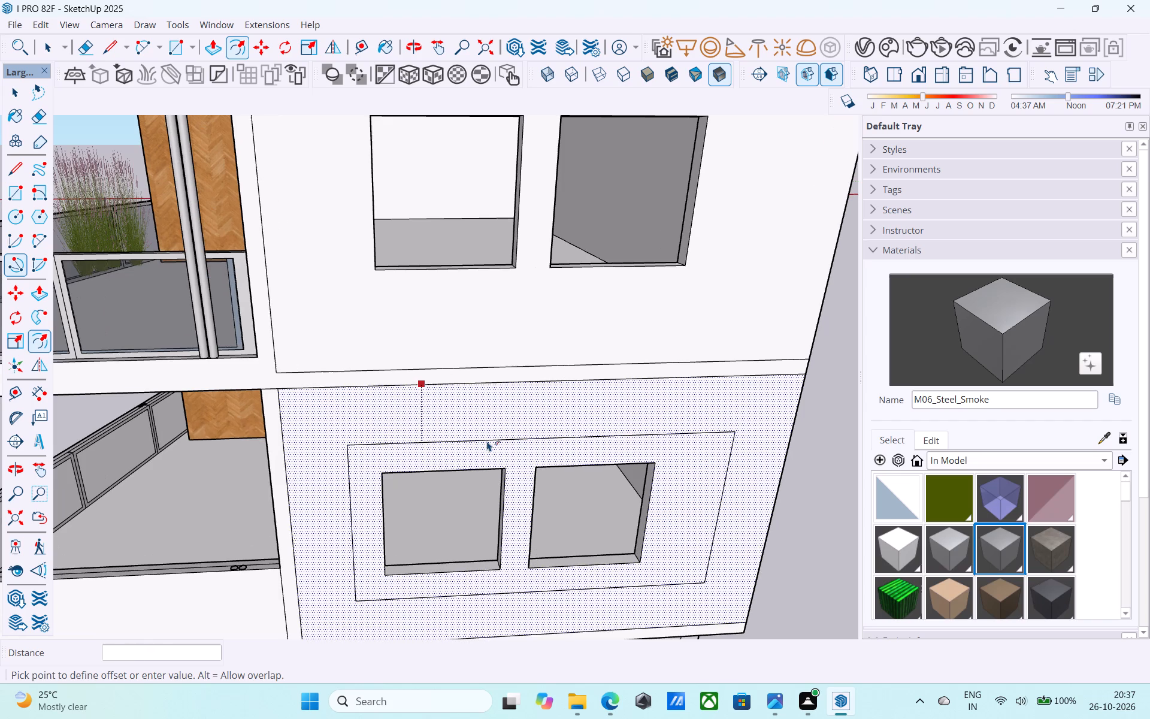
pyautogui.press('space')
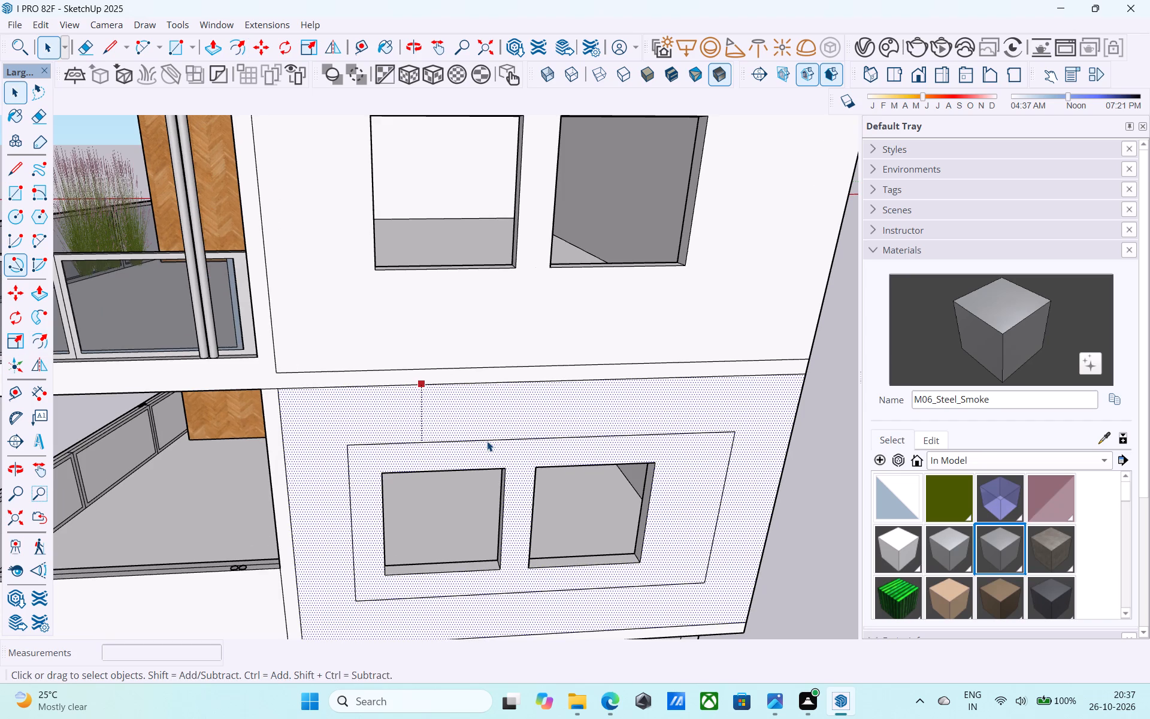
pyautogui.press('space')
# Save the model.
pyautogui.hotkey('ctrl', 's')
pyautogui.press('space')
# Erase the extra vertical edge beside the corner of the ground-floor side wall so the wall face is continuous.
pyautogui.scroll(-8, 486, 436)
pyautogui.moveTo(485, 418); pyautogui.dragTo(489, 385, button='middle')
pyautogui.scroll(1, 489, 386)
pyautogui.scroll(-6, 487, 379)
pyautogui.scroll(4, 616, 546)
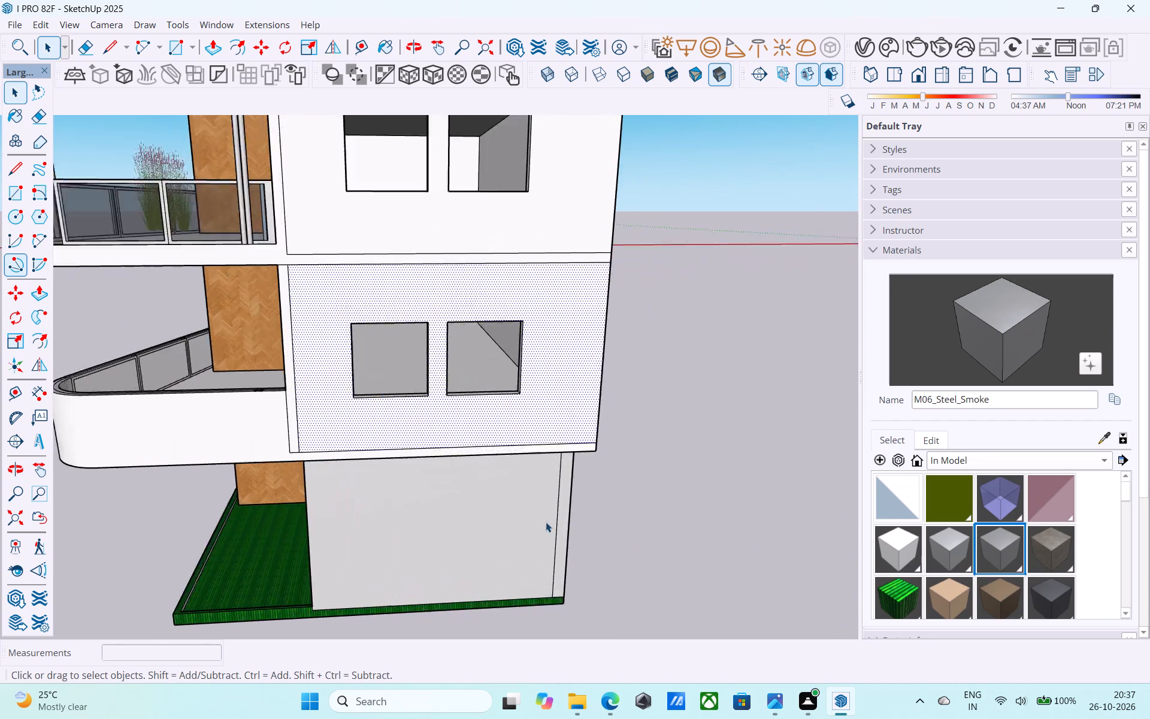
pyautogui.scroll(4, 546, 522)
pyautogui.moveTo(560, 499); pyautogui.dragTo(318, 406, button='middle')
pyautogui.scroll(2, 395, 425)
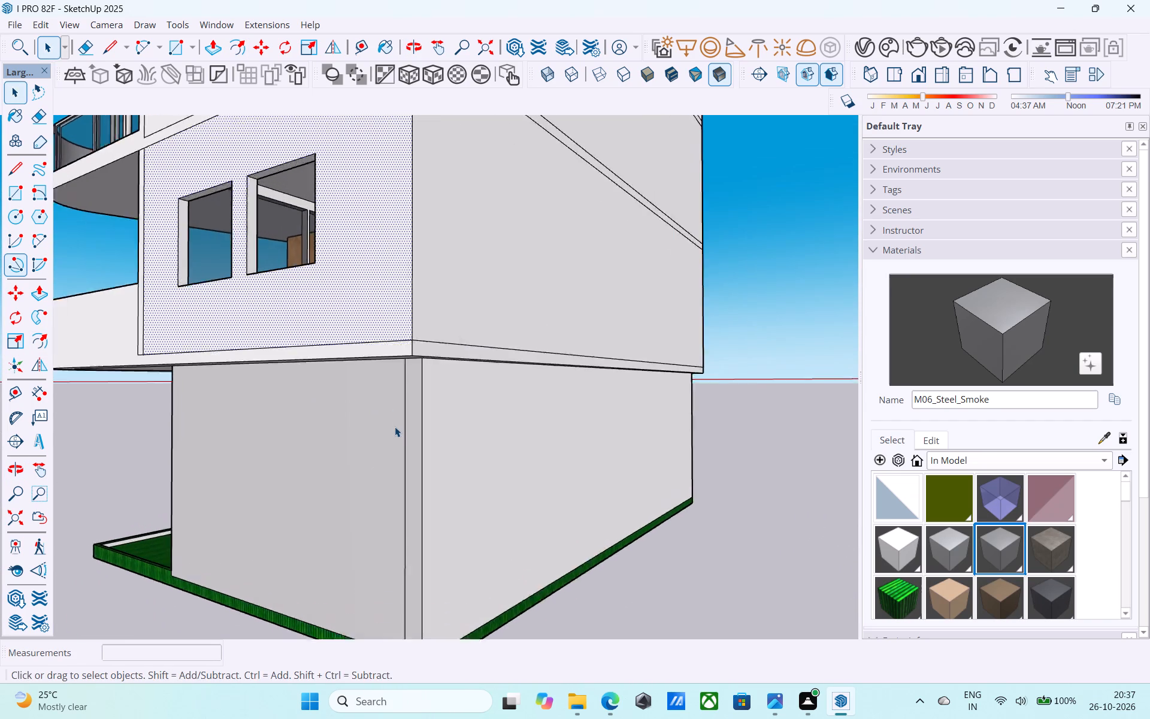
pyautogui.scroll(4, 395, 427)
pyautogui.press('e')
pyautogui.click(408, 422)
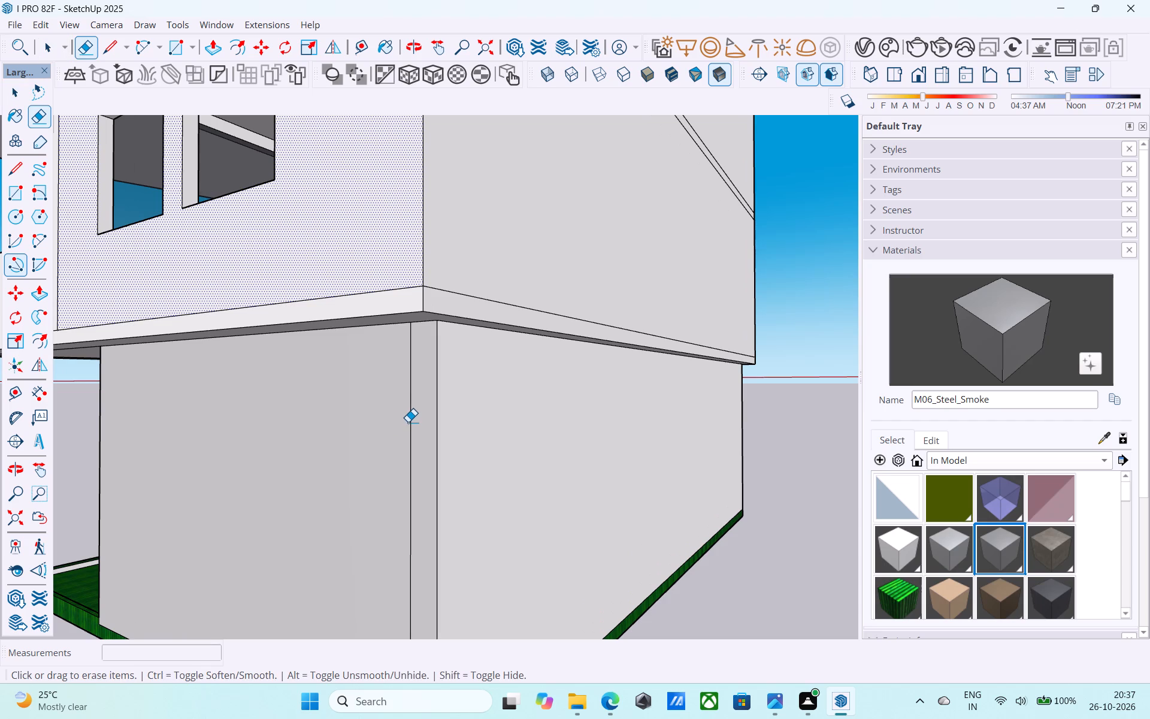
pyautogui.click(410, 422)
# Inspect the ground-floor side wall and the lower window panels from below and above.
pyautogui.moveTo(410, 422); pyautogui.dragTo(432, 322, button='middle')
pyautogui.scroll(-11, 432, 322)
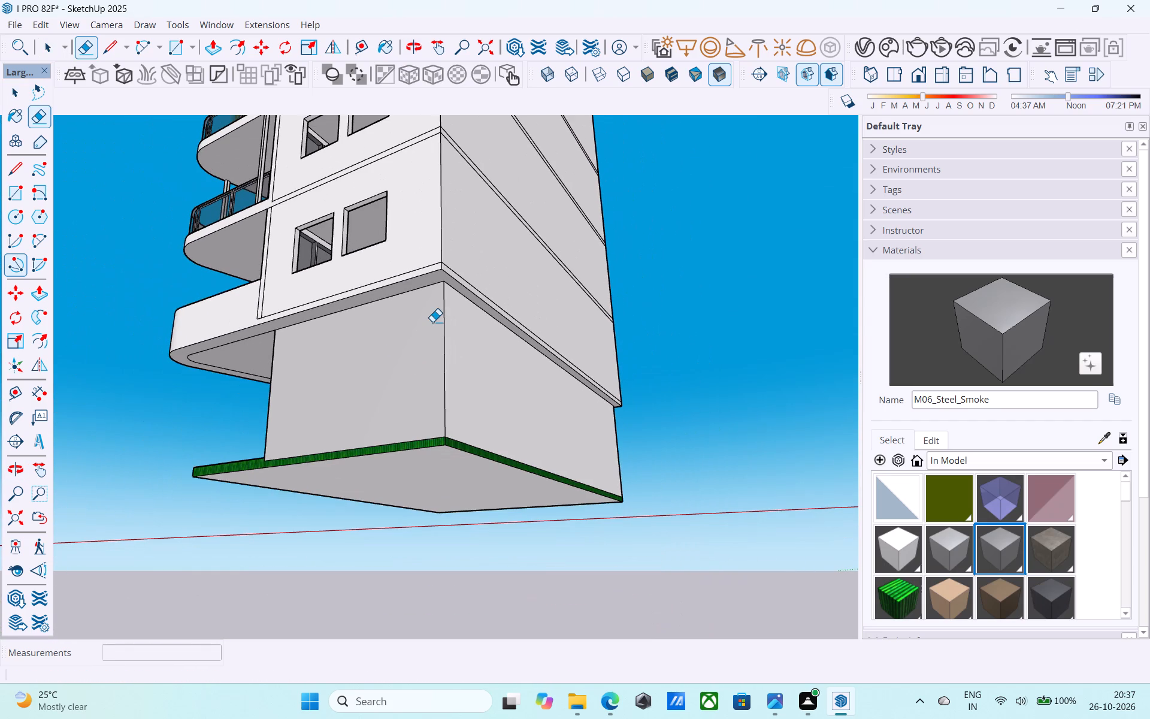
pyautogui.scroll(-5, 432, 322)
pyautogui.moveTo(432, 322); pyautogui.dragTo(429, 476, button='middle')
pyautogui.scroll(2, 384, 429)
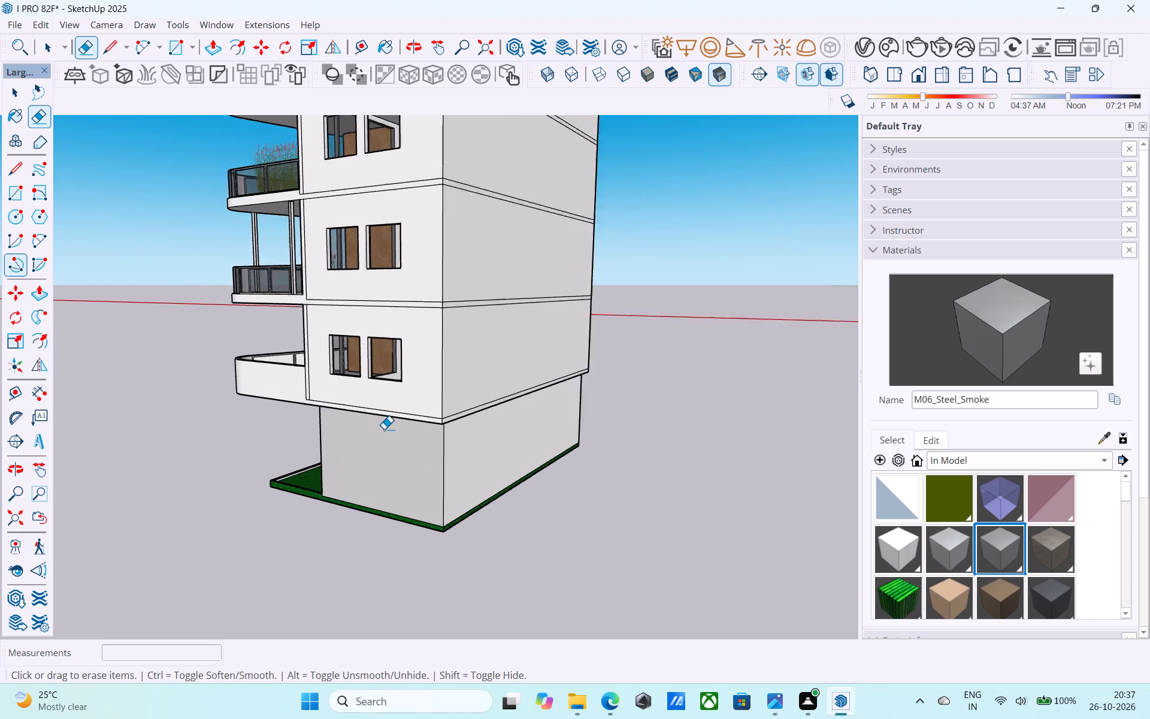
pyautogui.scroll(3, 384, 429)
pyautogui.moveTo(262, 392); pyautogui.dragTo(434, 548, button='middle')
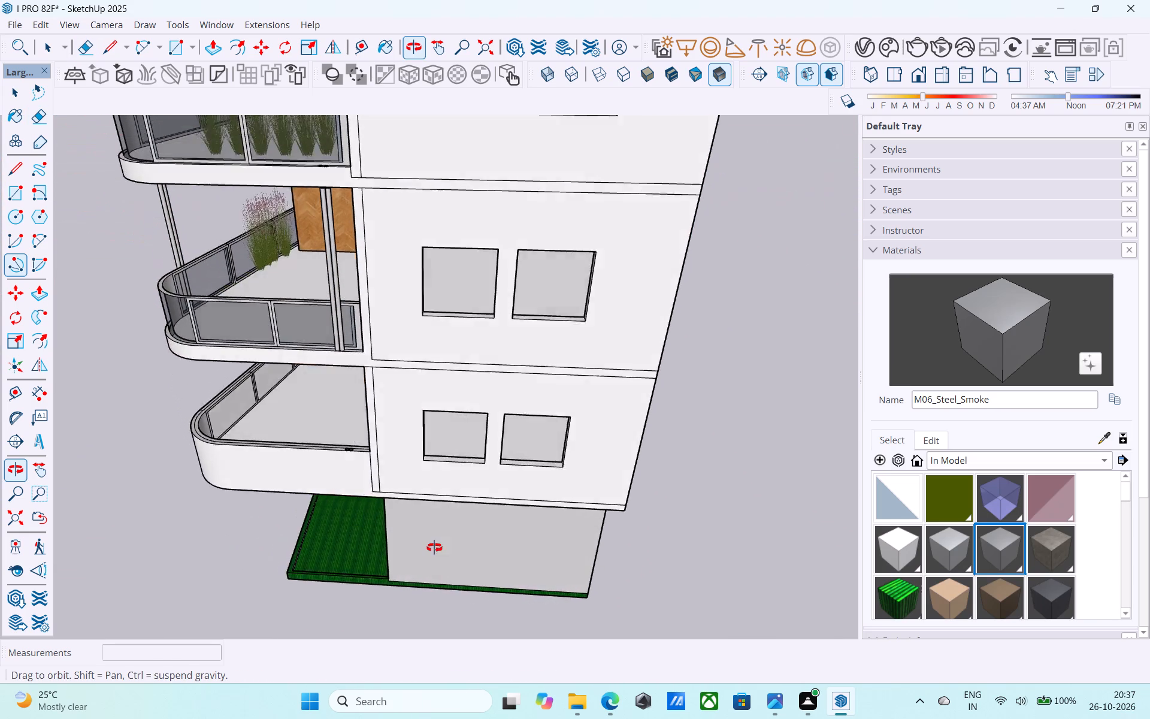
# Erase the two leftover post-hole circles on the lowest balcony's edge, next to the side wall.
pyautogui.moveTo(434, 548); pyautogui.dragTo(435, 555, button='middle')
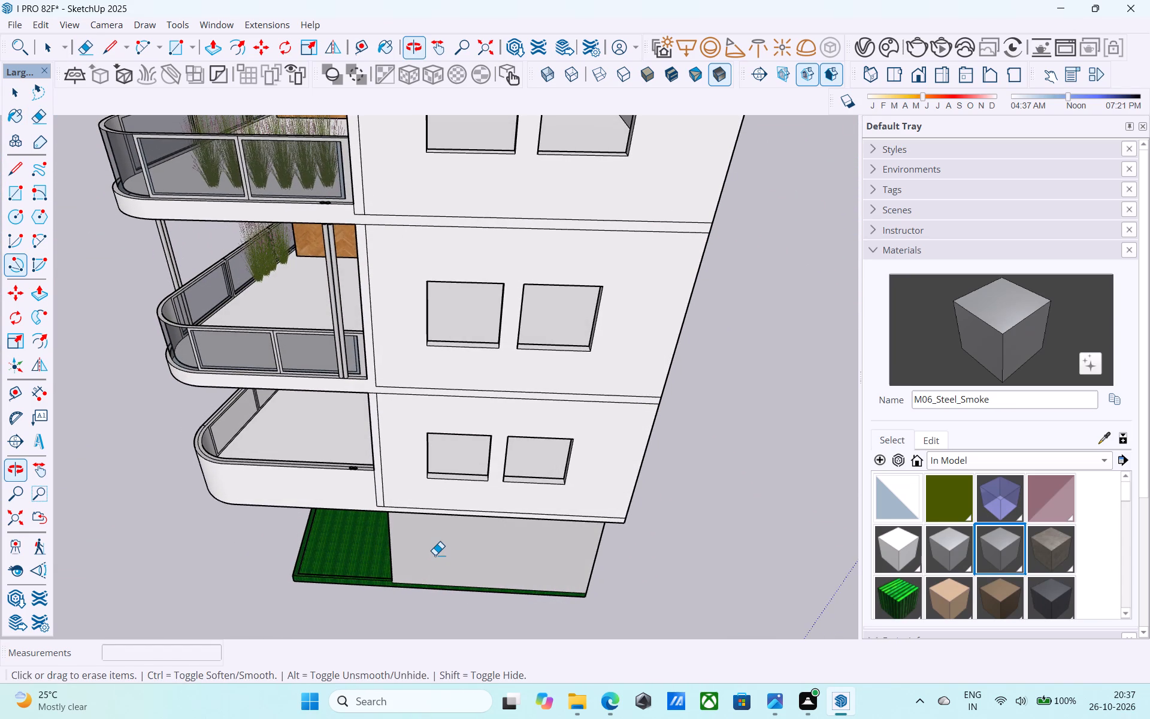
pyautogui.scroll(1, 433, 554)
pyautogui.moveTo(432, 553); pyautogui.dragTo(552, 493, button='middle')
pyautogui.scroll(4, 335, 492)
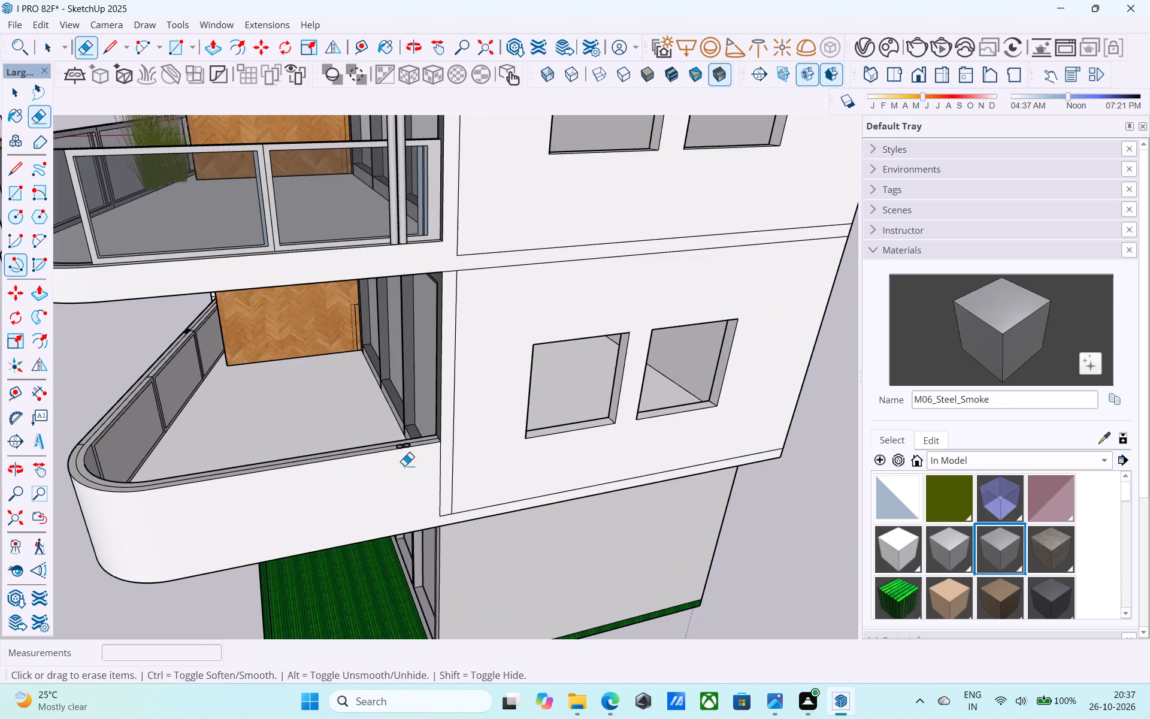
pyautogui.moveTo(426, 391); pyautogui.dragTo(444, 464, button='middle')
pyautogui.scroll(1, 426, 392)
pyautogui.scroll(20, 426, 485)
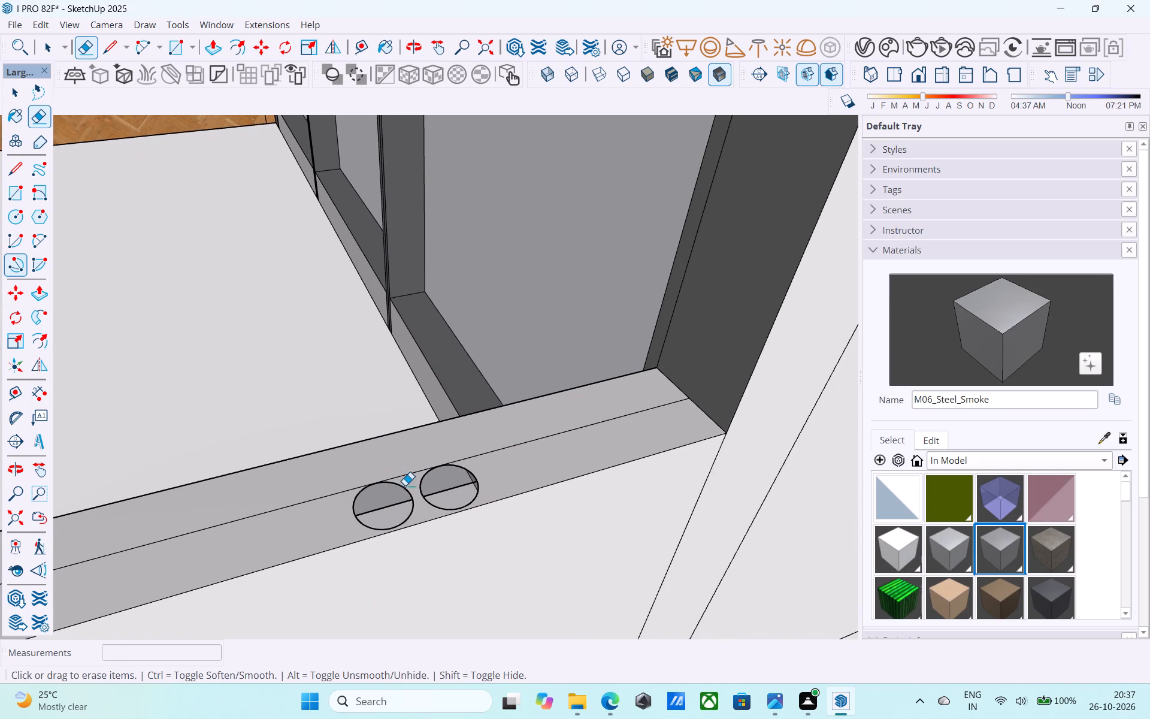
pyautogui.moveTo(411, 496); pyautogui.dragTo(404, 498)
pyautogui.moveTo(419, 499); pyautogui.dragTo(431, 497)
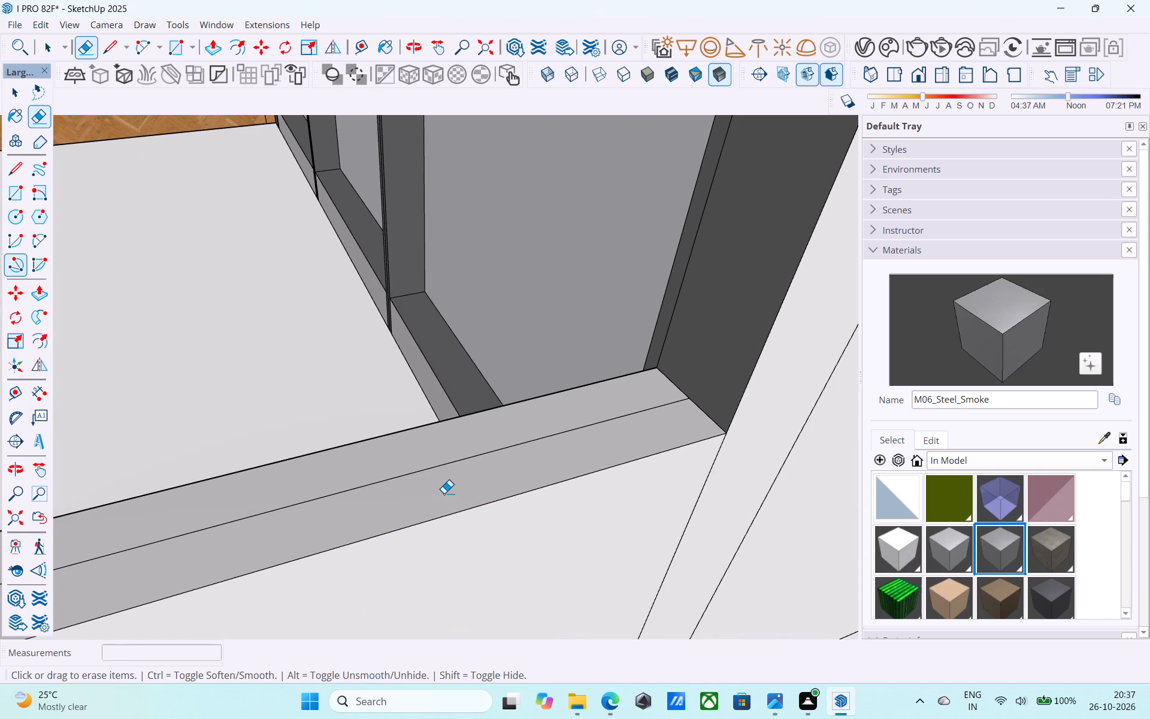
# Erase the two leftover post-hole circles on the third balcony's edge below the railing, near the side wall.
pyautogui.scroll(-19, 444, 493)
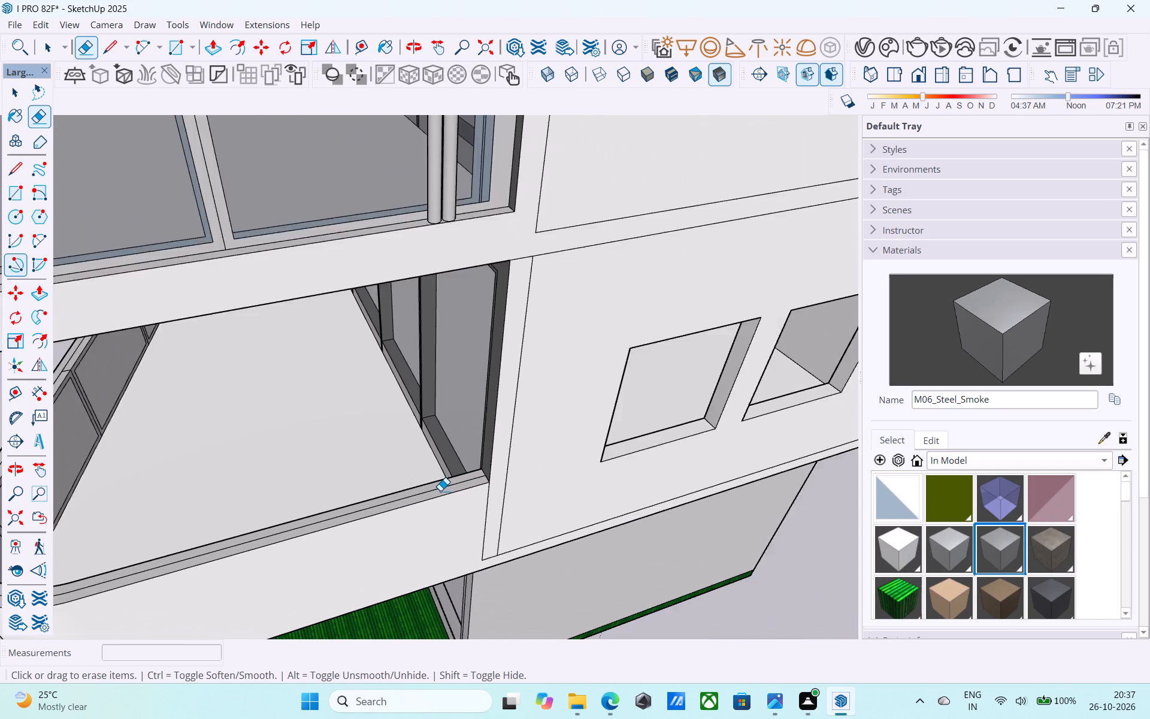
pyautogui.scroll(-2, 440, 491)
pyautogui.moveTo(432, 492); pyautogui.dragTo(483, 507, button='middle')
pyautogui.scroll(1, 483, 507)
pyautogui.scroll(-9, 483, 507)
pyautogui.moveTo(479, 511); pyautogui.dragTo(506, 545, button='middle')
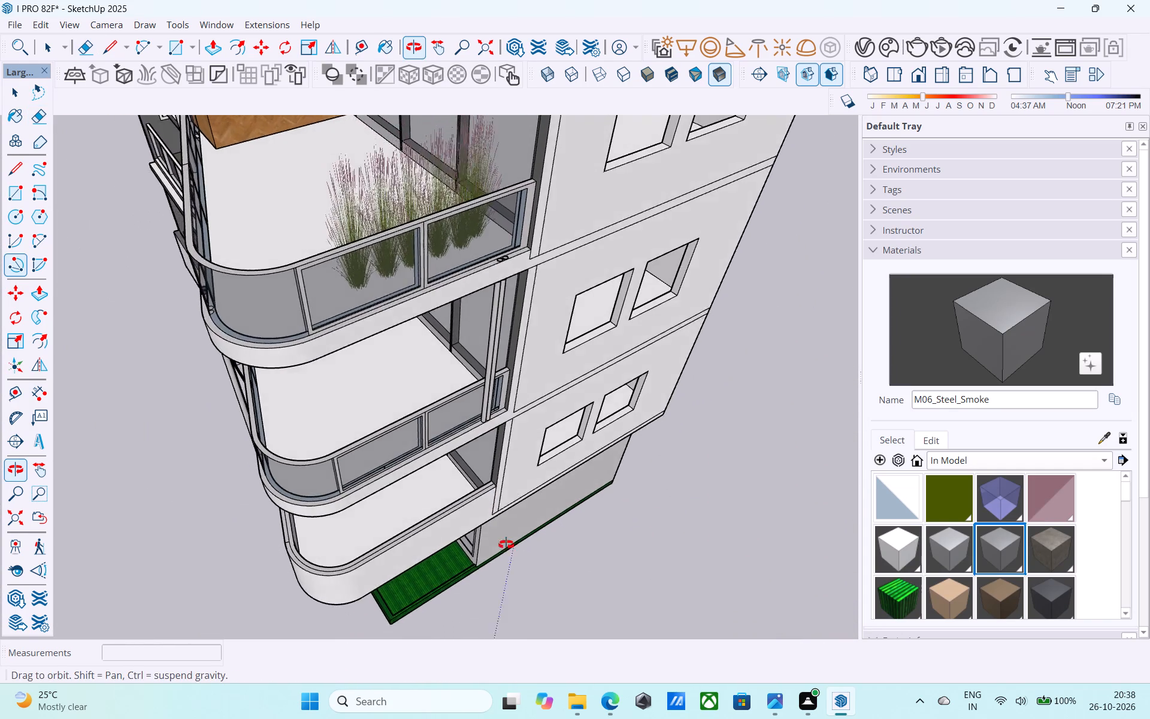
pyautogui.moveTo(506, 545); pyautogui.dragTo(528, 604, button='middle')
pyautogui.scroll(6, 517, 309)
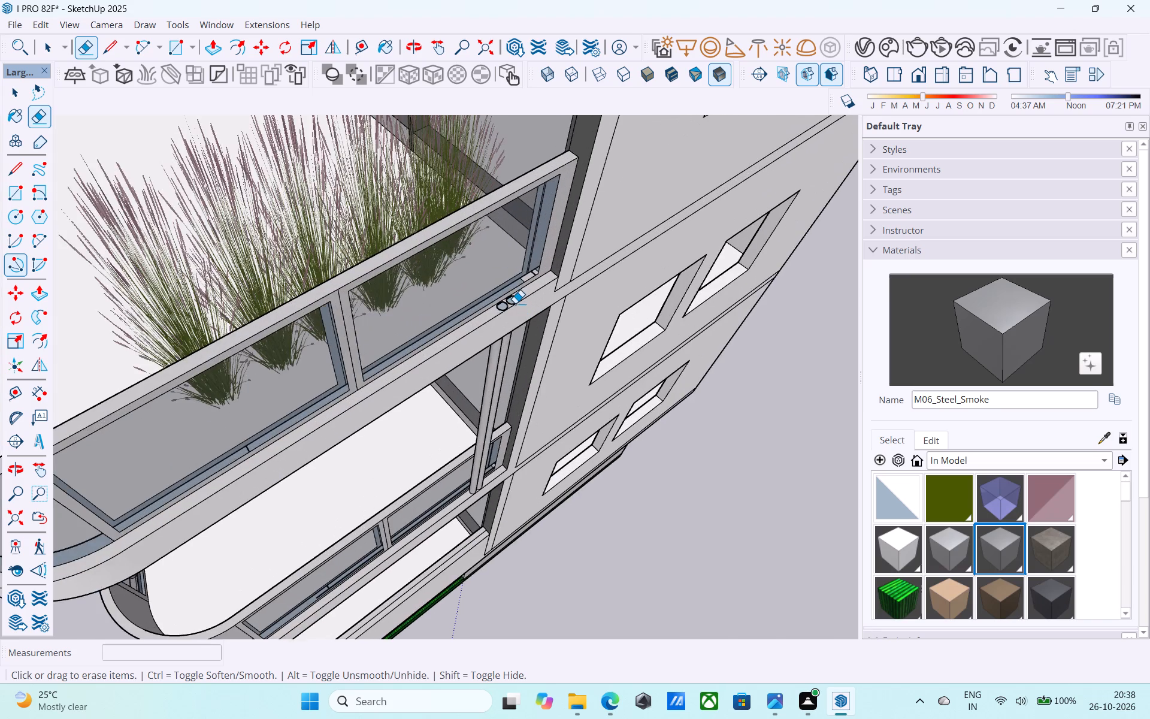
pyautogui.scroll(19, 509, 295)
pyautogui.moveTo(548, 301); pyautogui.dragTo(549, 311)
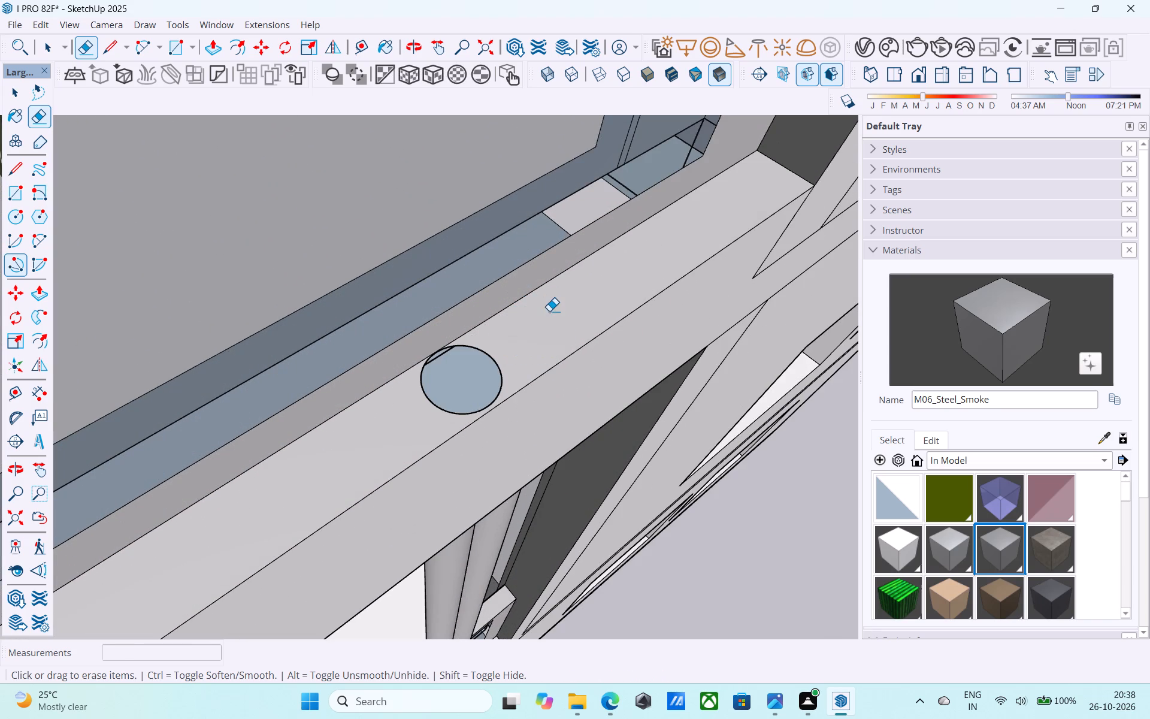
pyautogui.moveTo(540, 319); pyautogui.dragTo(488, 358)
# Erase the two post-hole circles and the short stray edge on the lowest balcony's edge beside the wood-clad wall.
pyautogui.scroll(-11, 458, 377)
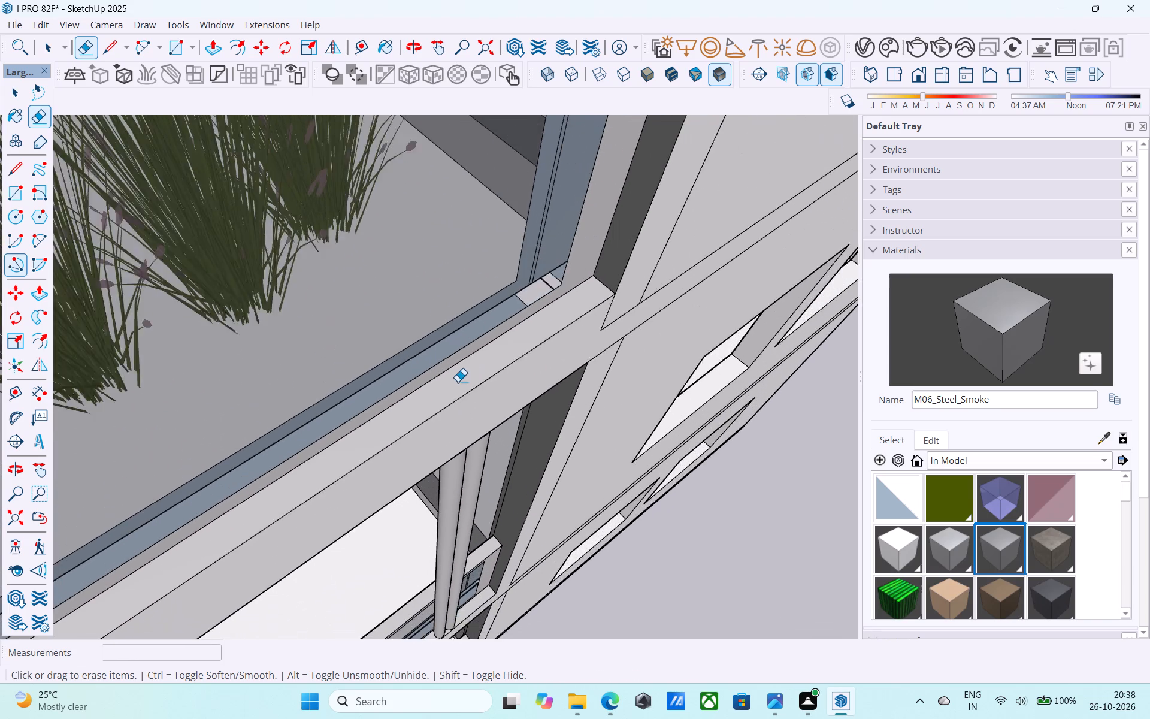
pyautogui.scroll(-19, 458, 382)
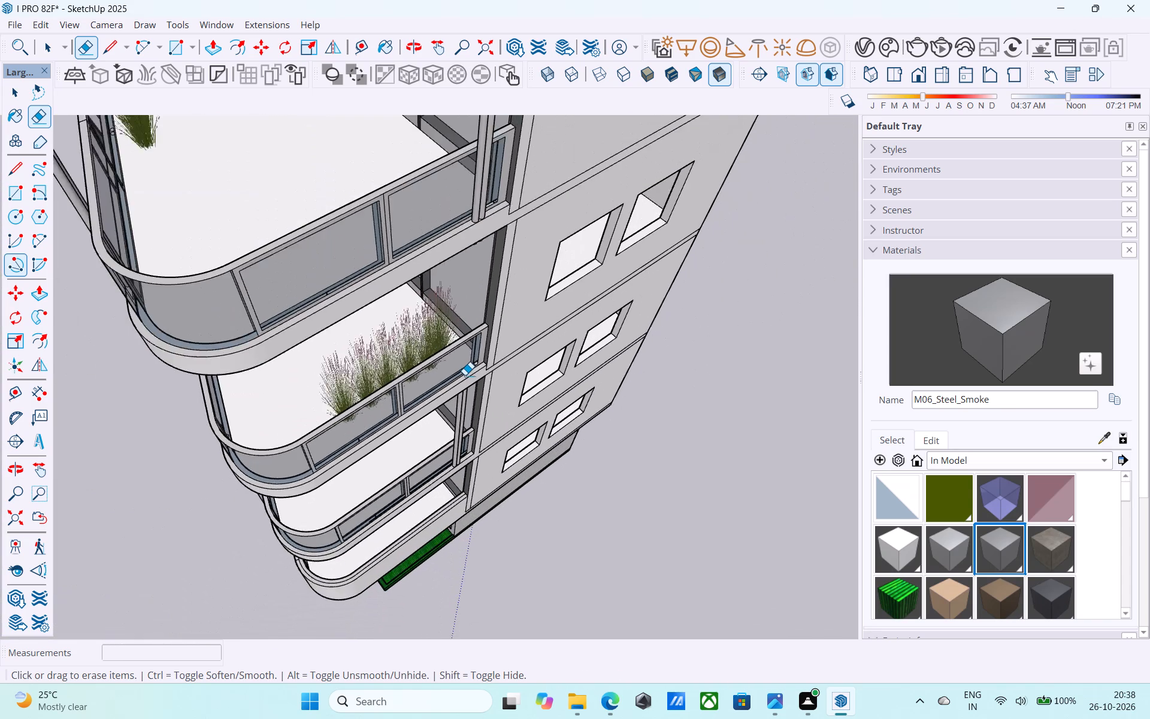
pyautogui.scroll(-7, 465, 375)
pyautogui.moveTo(462, 373); pyautogui.dragTo(402, 250, button='middle')
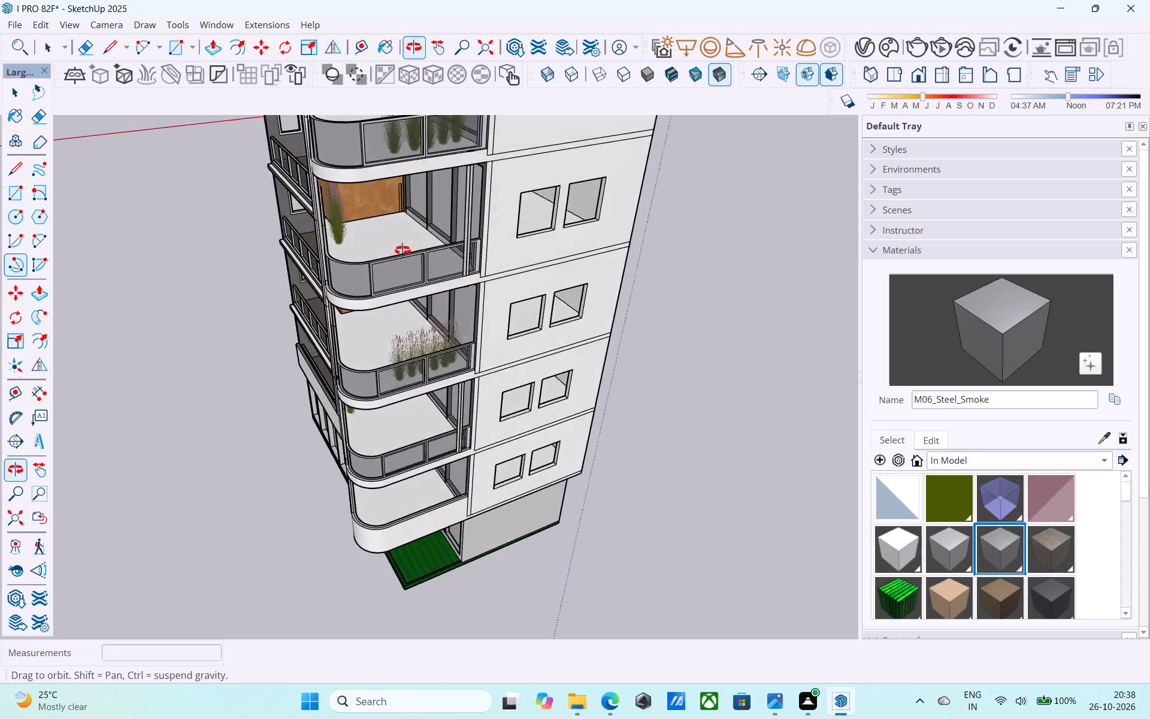
pyautogui.moveTo(402, 250); pyautogui.dragTo(617, 288, button='middle')
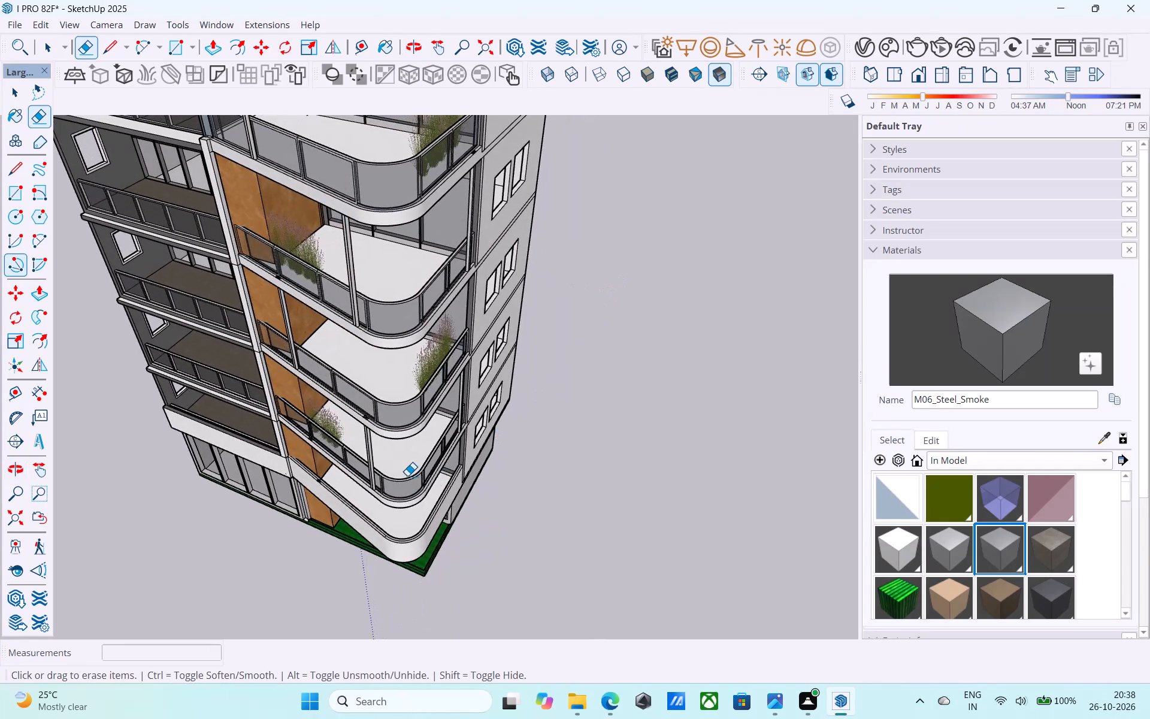
pyautogui.scroll(6, 319, 522)
pyautogui.scroll(11, 323, 462)
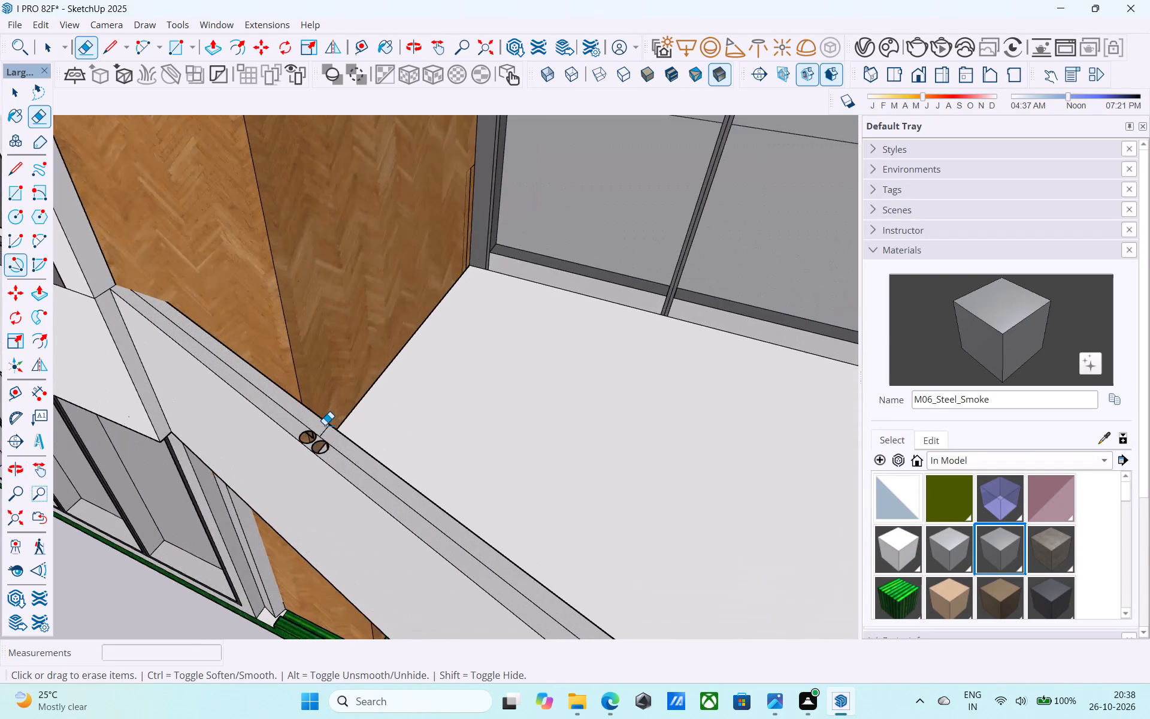
pyautogui.scroll(12, 325, 425)
pyautogui.click(293, 471)
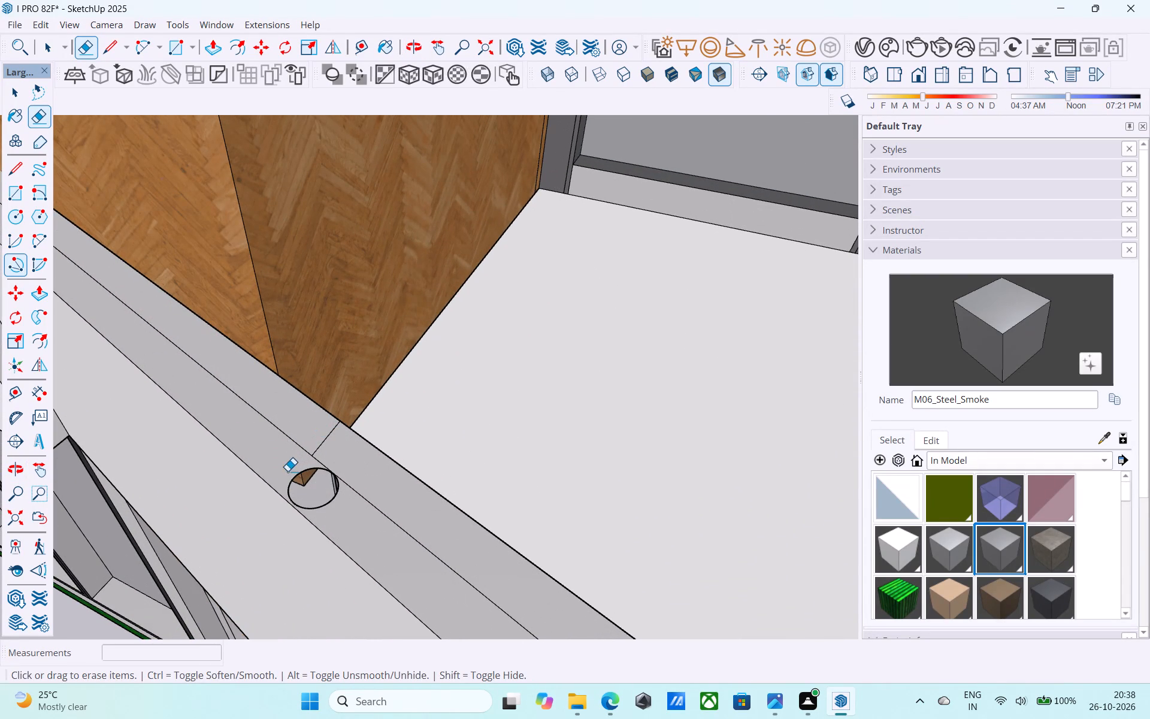
pyautogui.moveTo(312, 500); pyautogui.dragTo(292, 487)
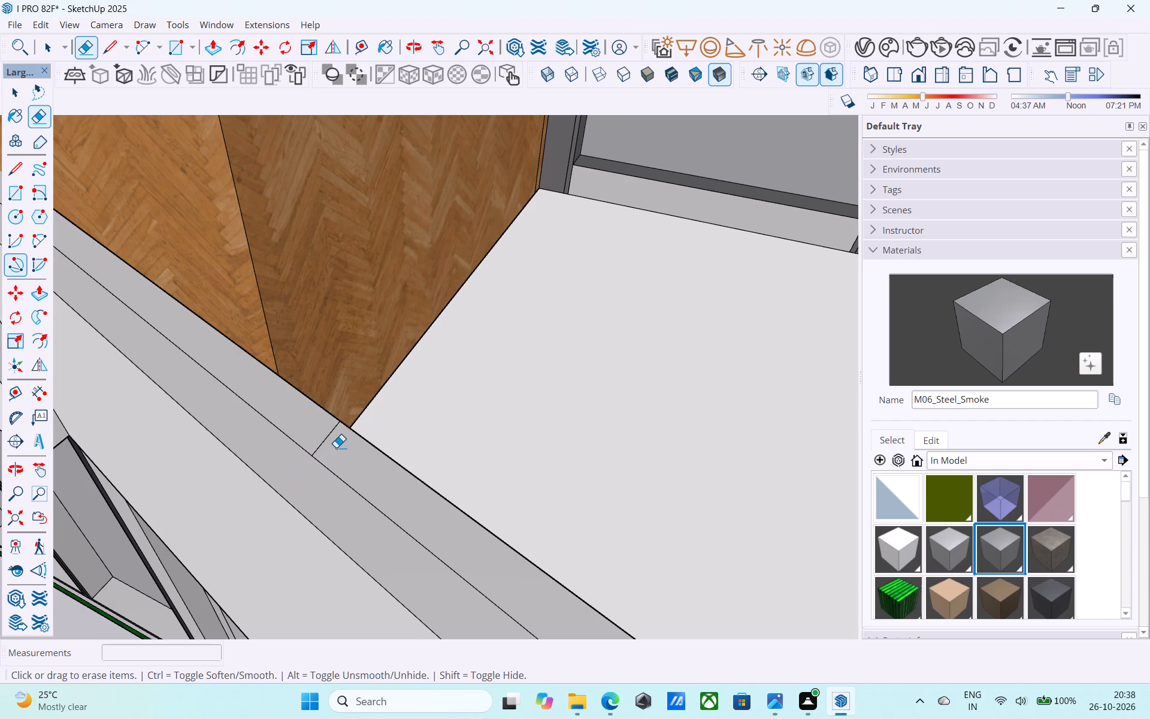
pyautogui.moveTo(331, 443); pyautogui.dragTo(325, 438)
# Erase the two leftover post-hole circles on the second balcony's edge, beside the railing post near the plants.
pyautogui.scroll(-11, 328, 441)
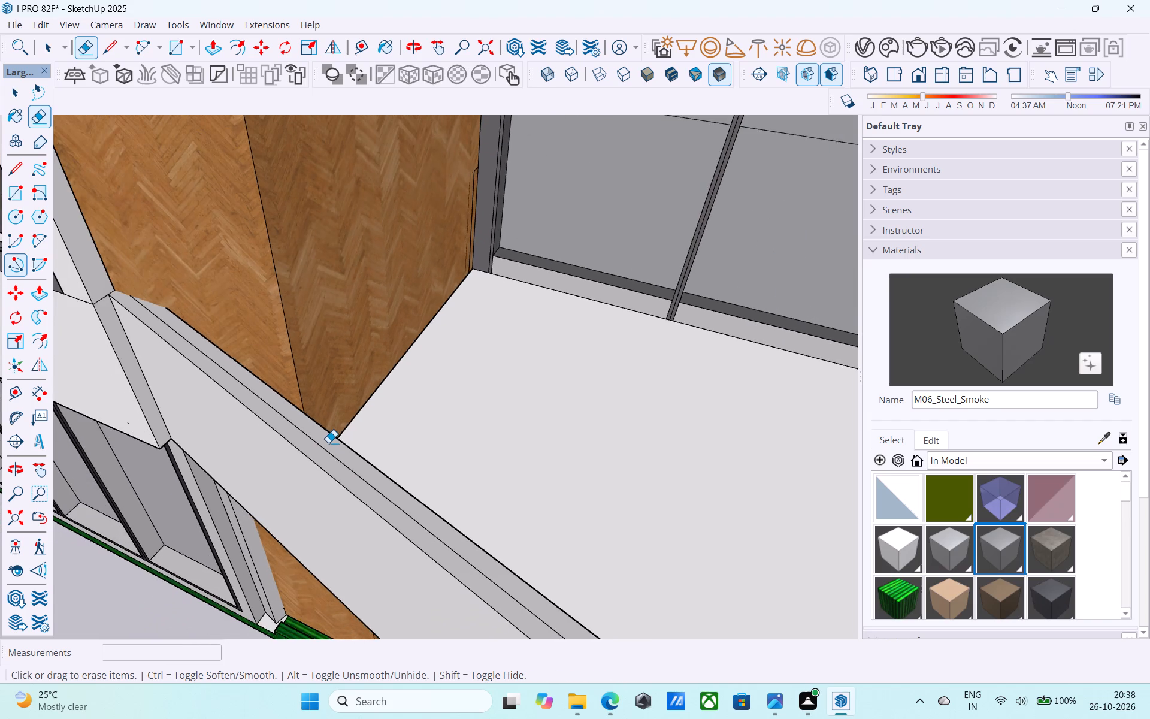
pyautogui.scroll(-12, 328, 443)
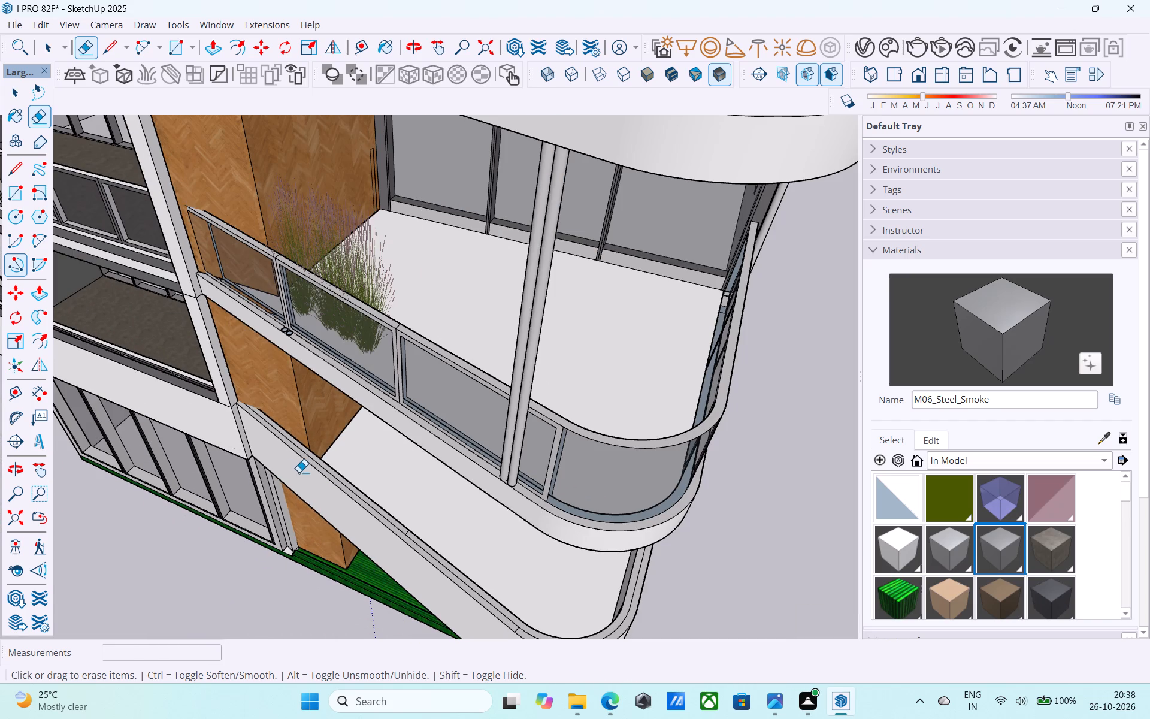
pyautogui.scroll(13, 294, 322)
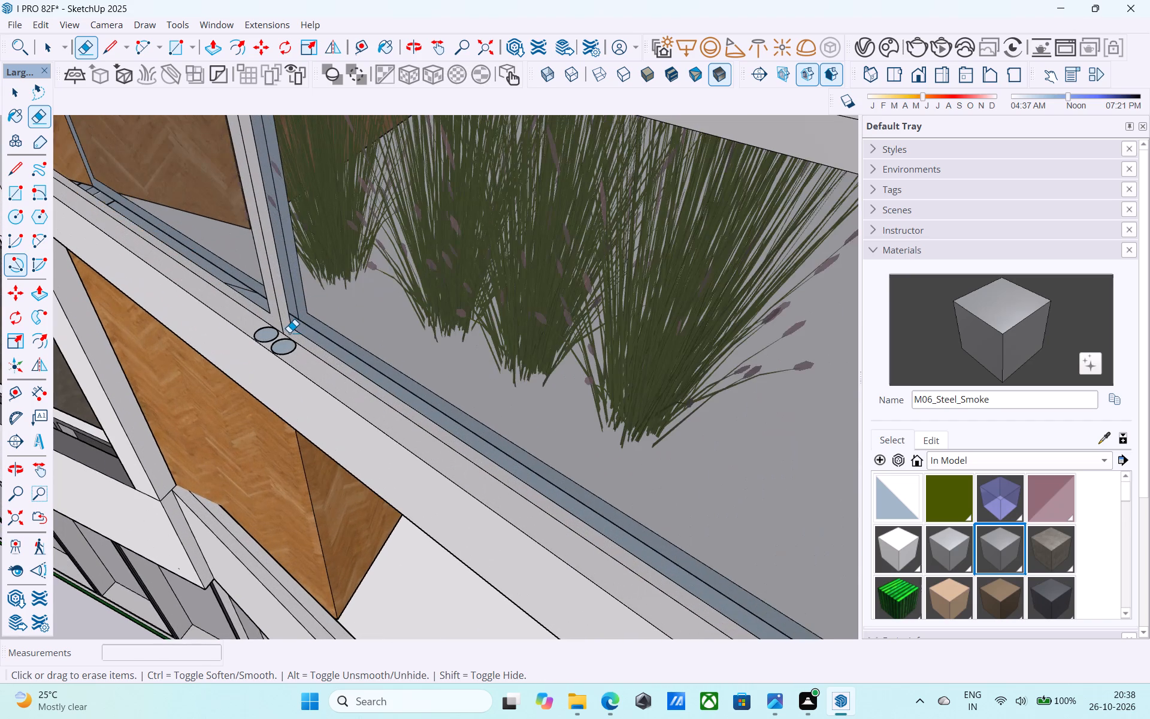
pyautogui.scroll(9, 276, 336)
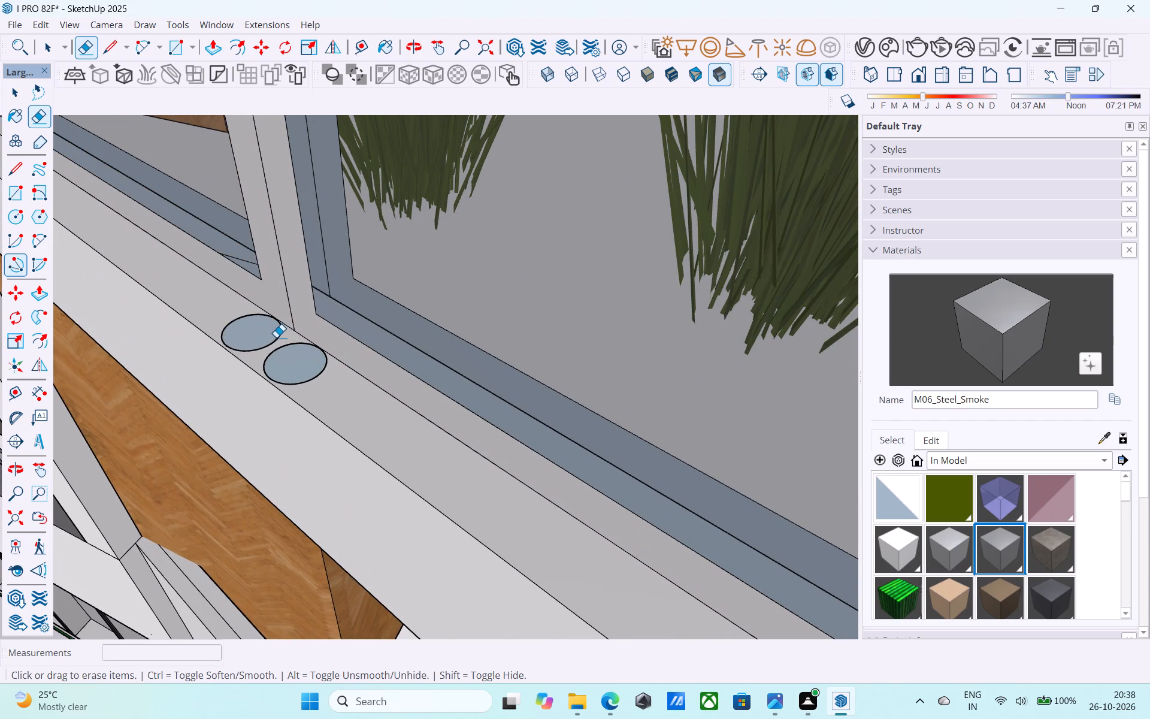
pyautogui.click(276, 337)
pyautogui.click(308, 383)
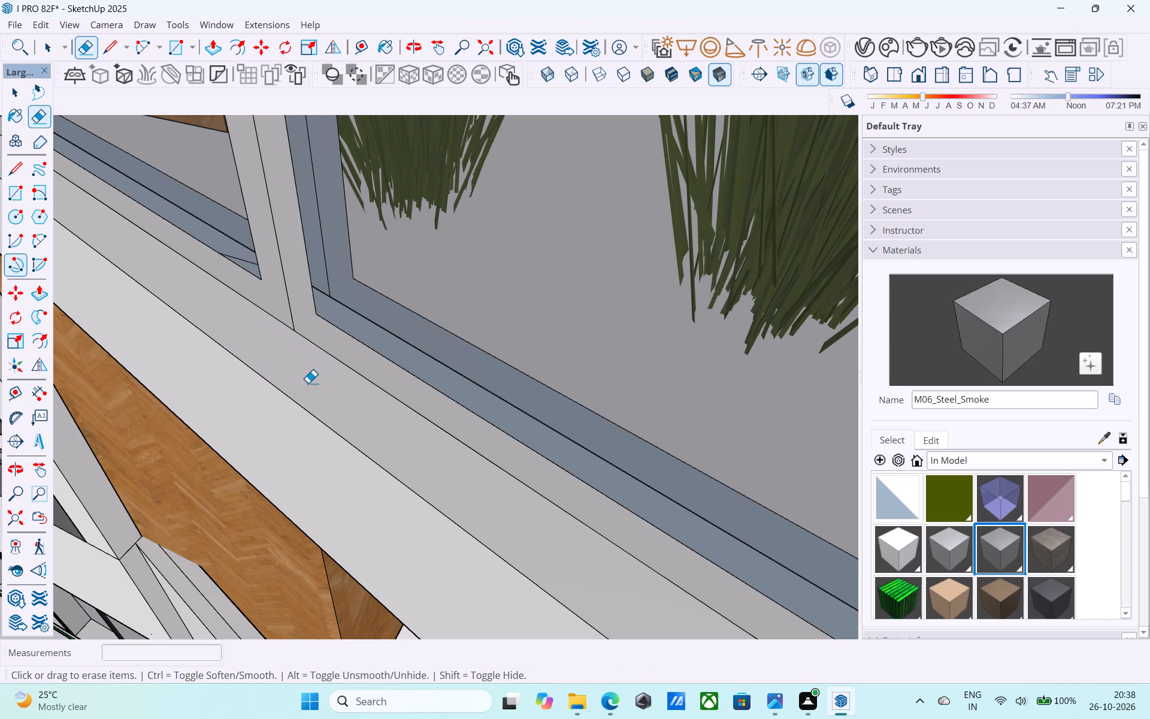
# Save the model with the cleaned balcony edges.
pyautogui.scroll(-6, 308, 383)
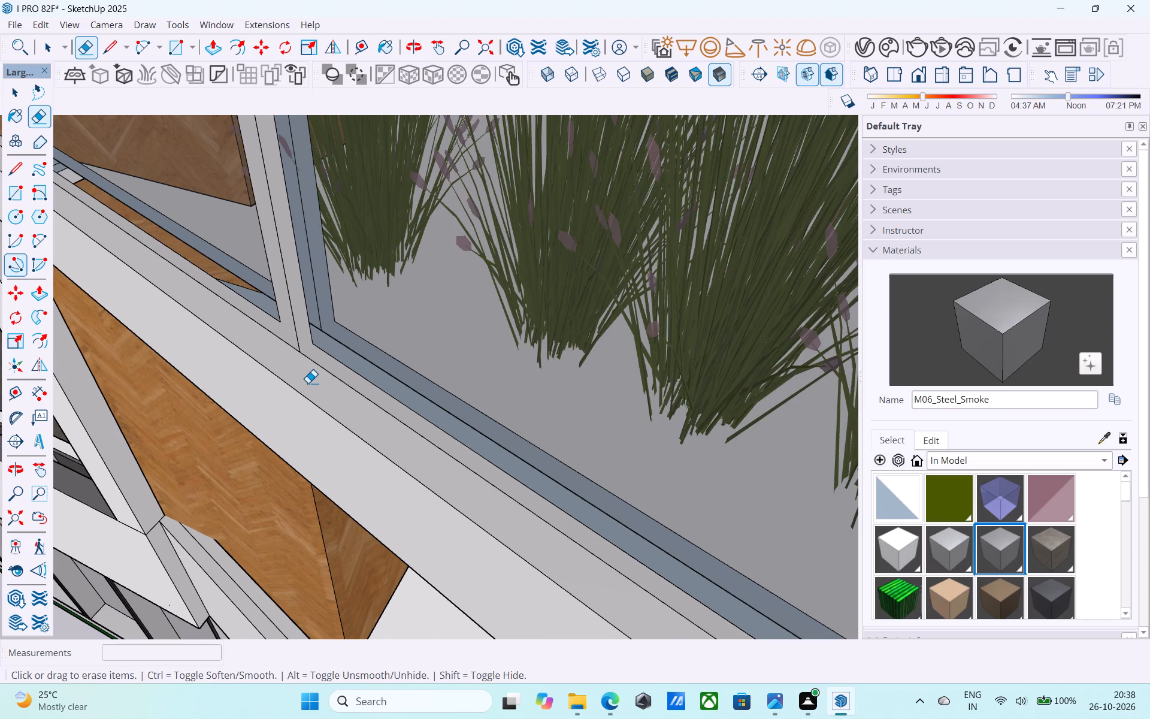
pyautogui.hotkey('ctrl', 's')
pyautogui.press('space')
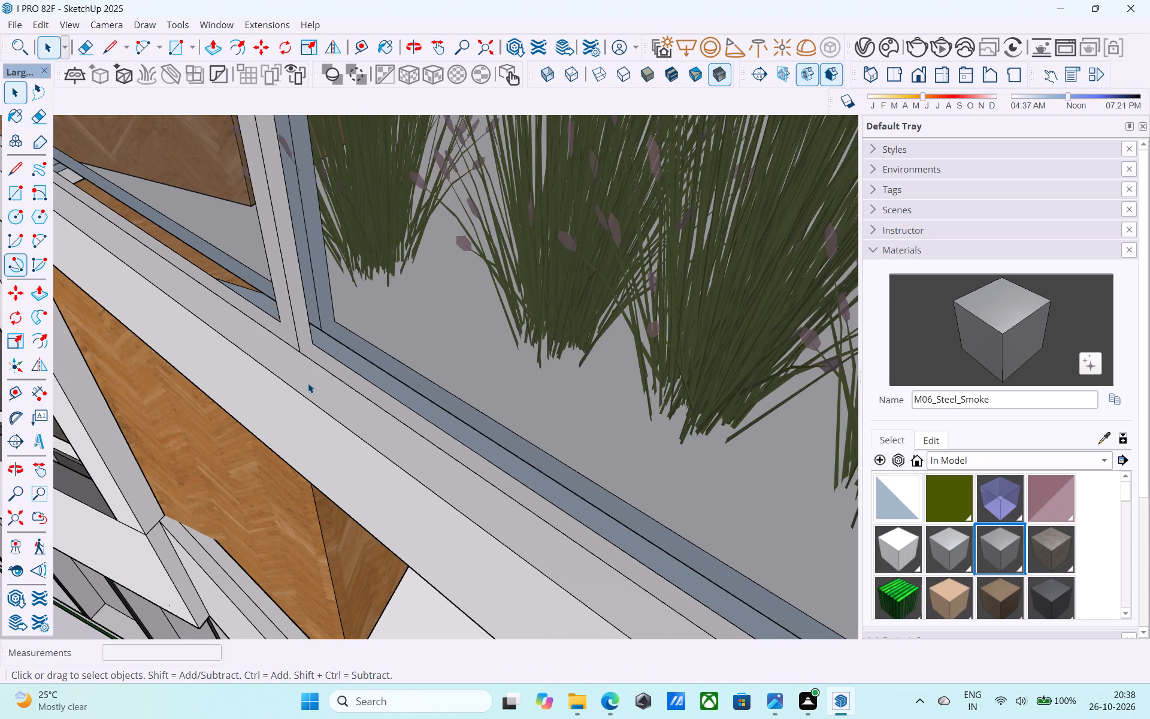
# Review the front balconies and railings over the building's full height, from below and above.
pyautogui.scroll(-17, 308, 383)
pyautogui.scroll(-8, 308, 383)
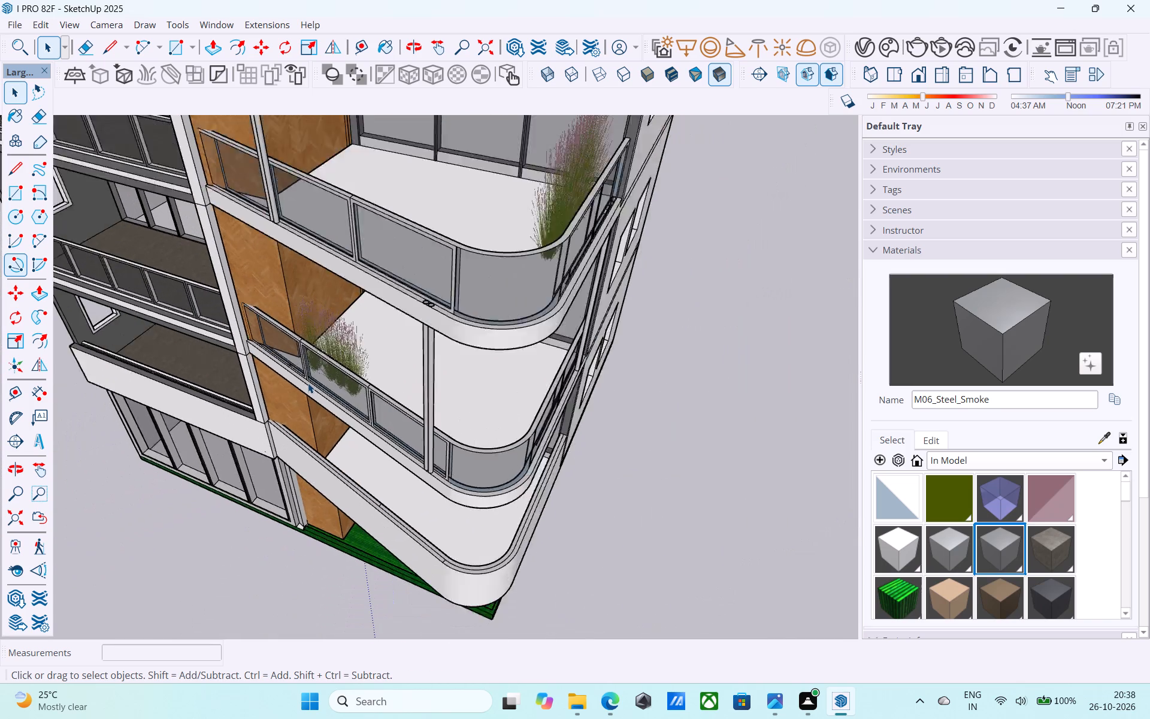
pyautogui.scroll(-2, 308, 383)
pyautogui.keyDown('shift'); pyautogui.moveTo(307, 460); pyautogui.dragTo(315, 380, button='middle'); pyautogui.keyUp('shift')
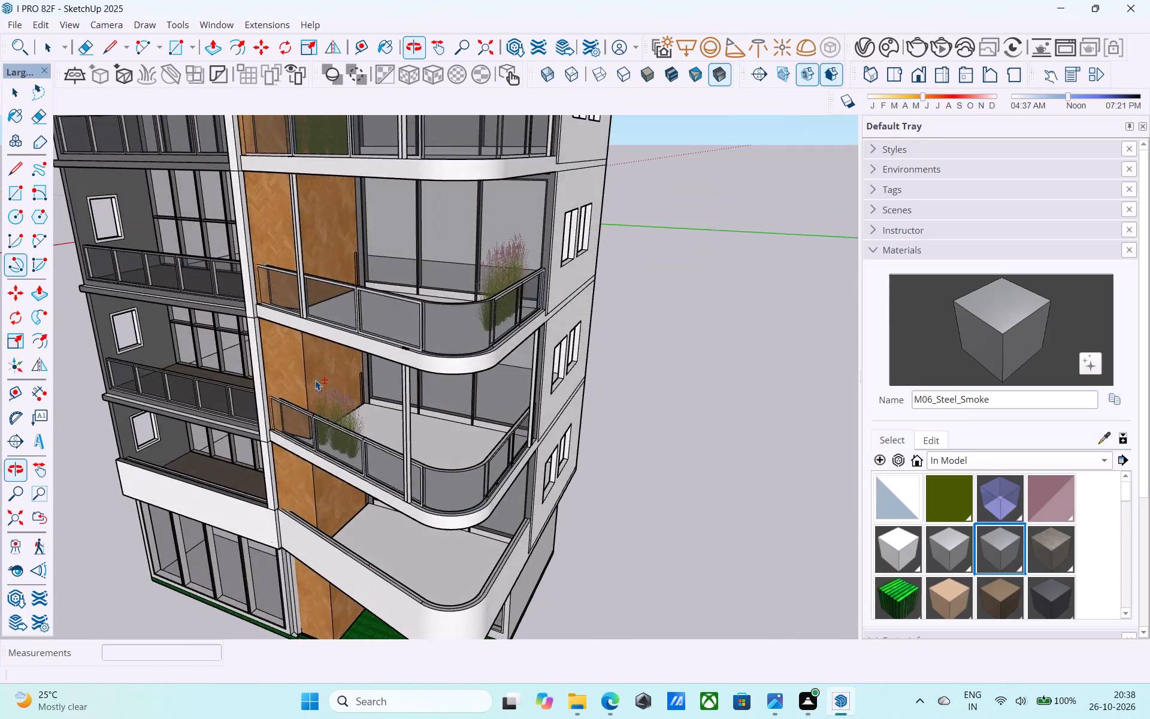
pyautogui.scroll(-5, 315, 374)
pyautogui.keyDown('shift'); pyautogui.moveTo(315, 377); pyautogui.dragTo(354, 280, button='middle'); pyautogui.keyUp('shift')
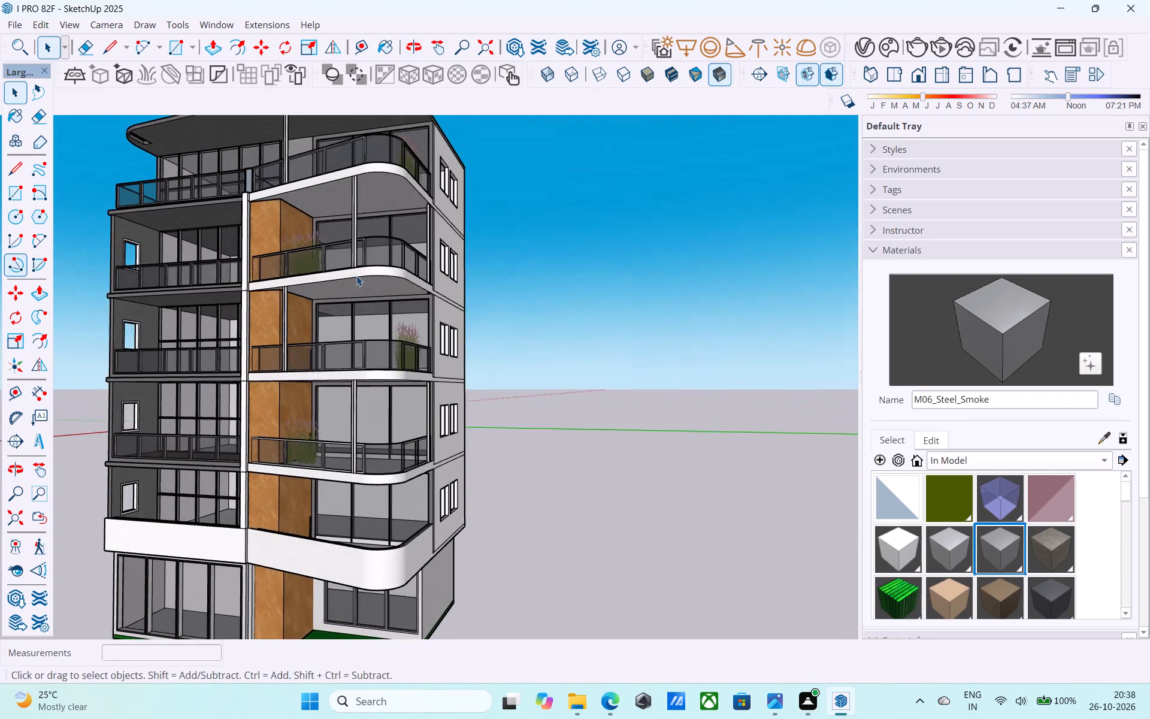
pyautogui.moveTo(359, 281); pyautogui.dragTo(425, 500, button='middle')
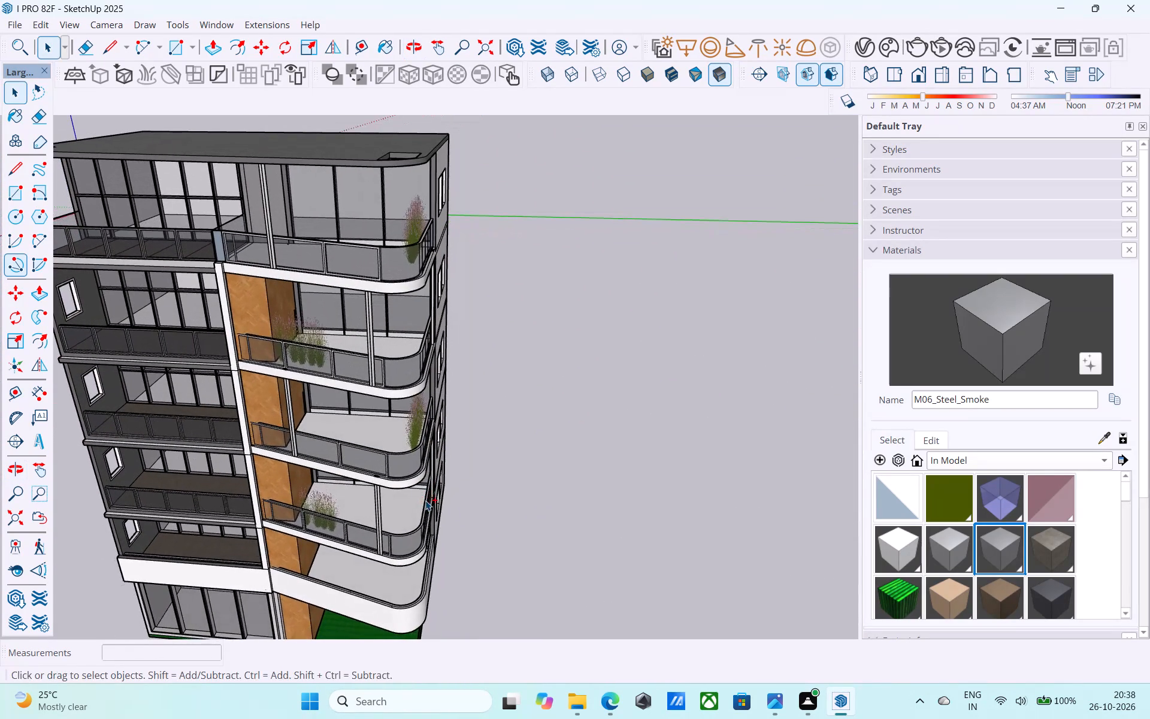
# Save the model again.
pyautogui.hotkey('ctrl', 's')
# Render the whole building with V-Ray from a raised three-quarter view showing the front balconies and side-wall windows, and examine the image.
pyautogui.moveTo(424, 500); pyautogui.dragTo(615, 304, button='middle')
pyautogui.scroll(-3, 573, 323)
pyautogui.keyDown('shift'); pyautogui.moveTo(473, 378); pyautogui.dragTo(226, 361, button='middle'); pyautogui.keyUp('shift')
pyautogui.moveTo(473, 336); pyautogui.dragTo(398, 463, button='middle')
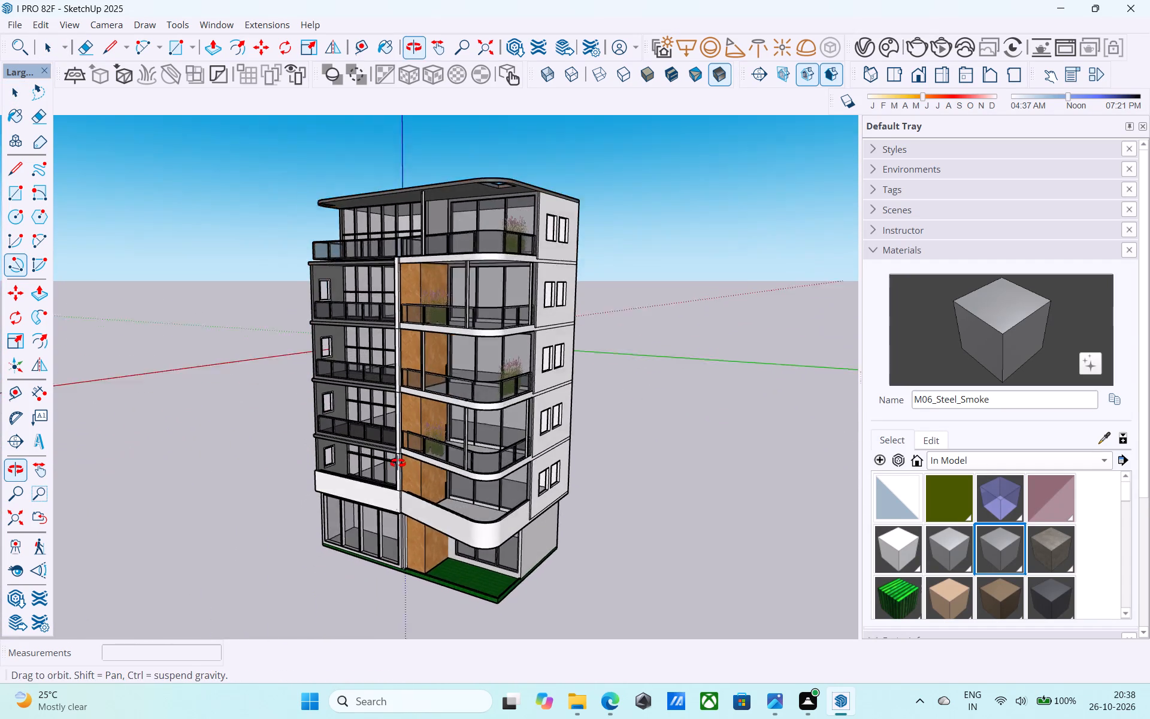
pyautogui.moveTo(398, 463); pyautogui.dragTo(393, 469, button='middle')
pyautogui.moveTo(503, 410); pyautogui.dragTo(494, 484, button='middle')
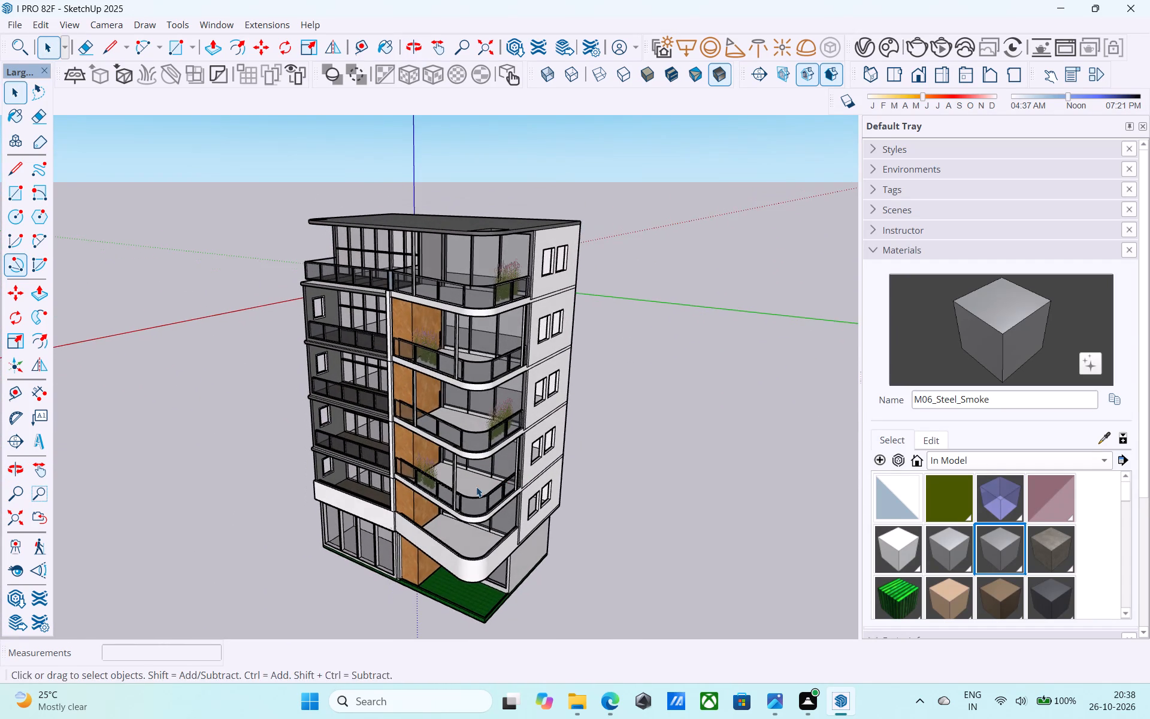
pyautogui.moveTo(476, 487); pyautogui.dragTo(456, 475, button='middle')
pyautogui.scroll(1, 456, 475)
pyautogui.middleClick(456, 475)
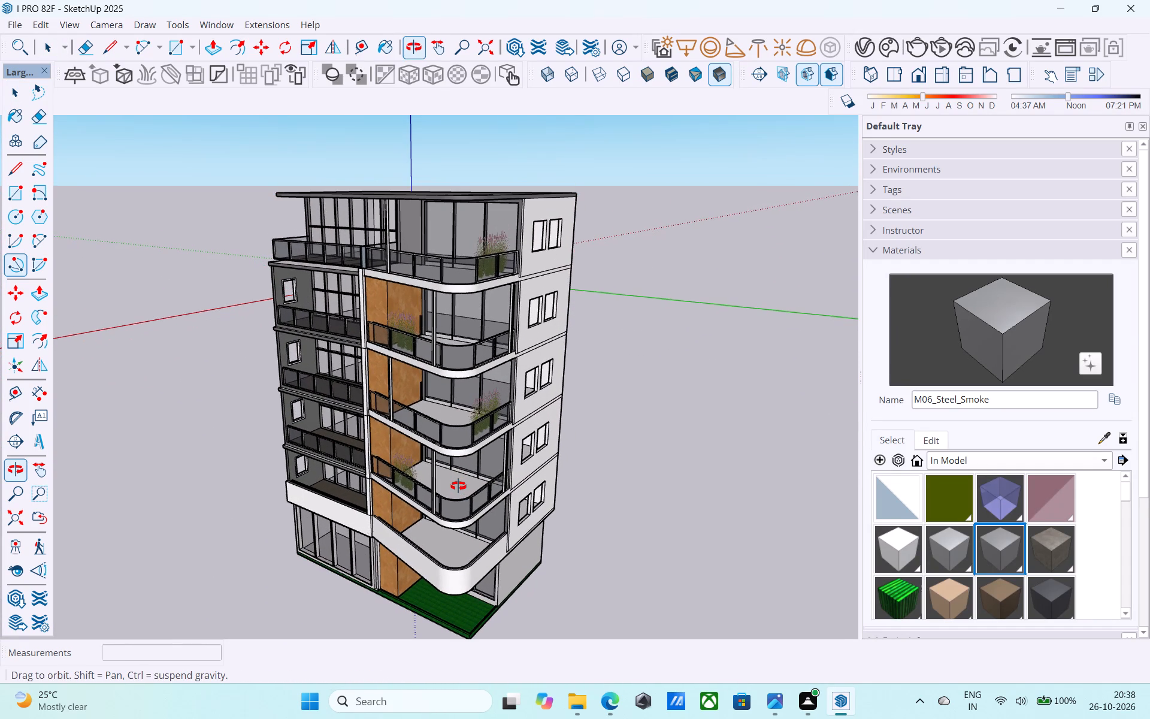
pyautogui.scroll(1, 459, 473)
pyautogui.keyDown('shift'); pyautogui.moveTo(459, 473); pyautogui.dragTo(456, 467, button='middle'); pyautogui.keyUp('shift')
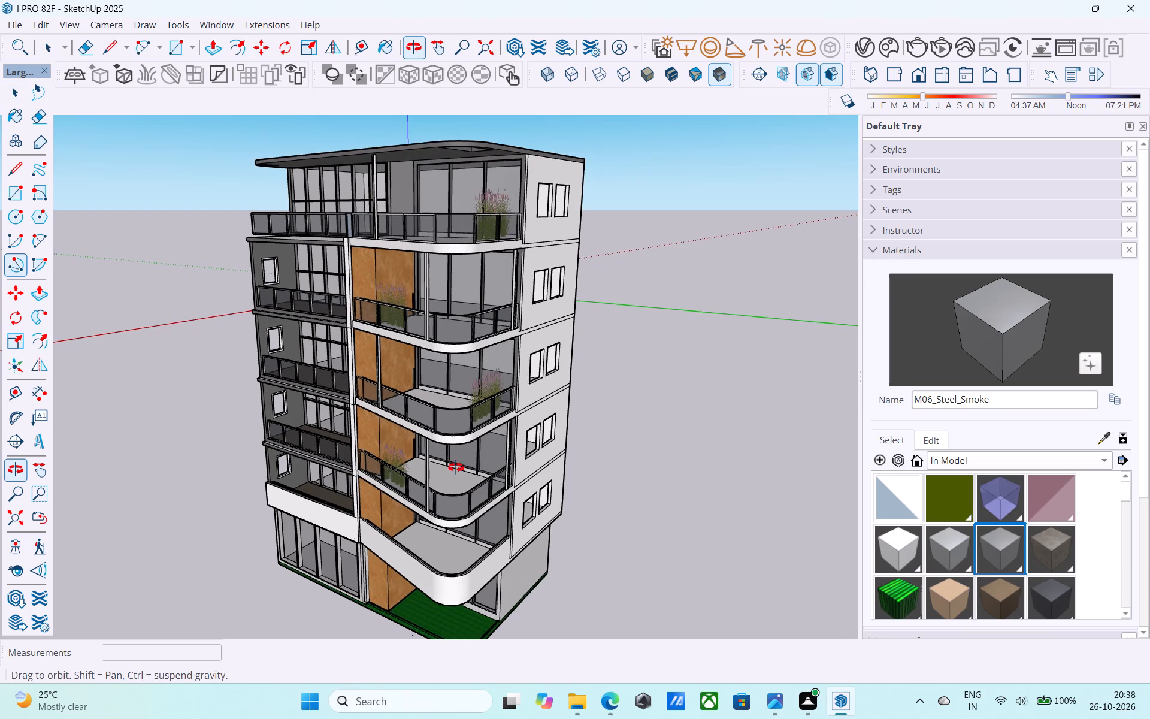
pyautogui.keyDown('shift'); pyautogui.moveTo(456, 467); pyautogui.dragTo(497, 471, button='middle'); pyautogui.keyUp('shift')
pyautogui.moveTo(504, 412); pyautogui.dragTo(516, 412, button='middle')
pyautogui.keyDown('shift'); pyautogui.scroll(1, 510, 397); pyautogui.keyUp('shift')
pyautogui.scroll(-1, 516, 412)
pyautogui.moveTo(516, 412); pyautogui.dragTo(495, 393, button='middle')
pyautogui.middleClick(495, 393)
pyautogui.scroll(-1, 495, 393)
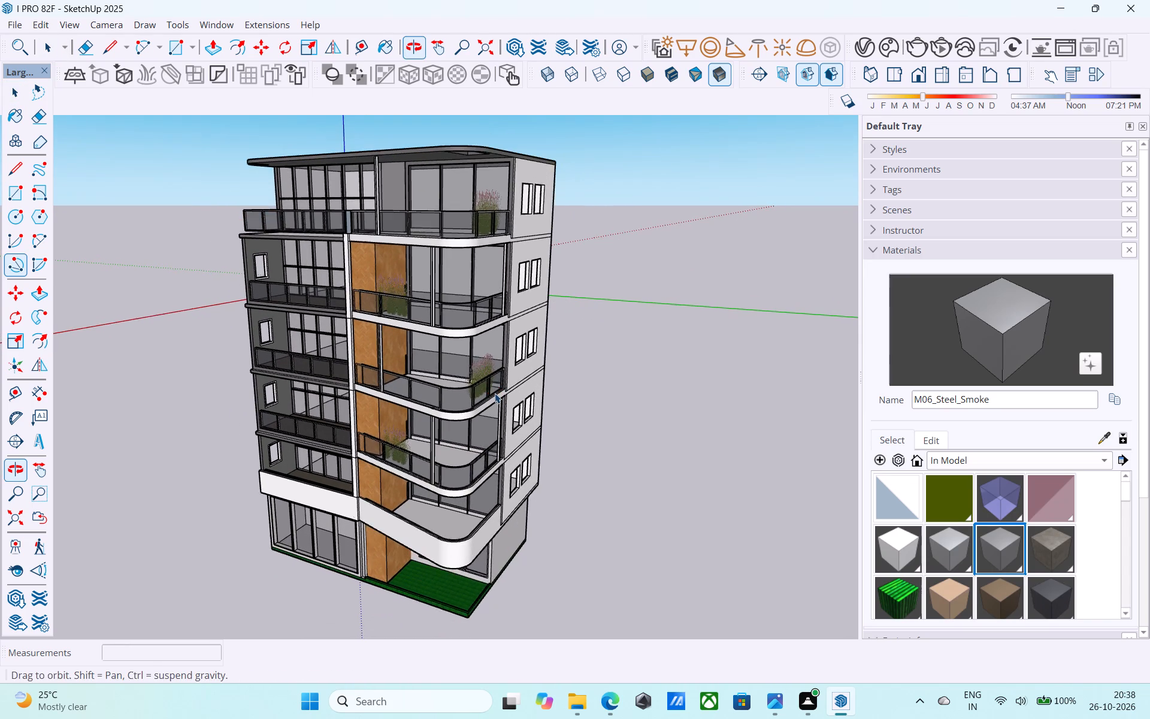
pyautogui.moveTo(495, 393); pyautogui.dragTo(500, 401, button='middle')
pyautogui.moveTo(379, 376); pyautogui.dragTo(445, 412, button='middle')
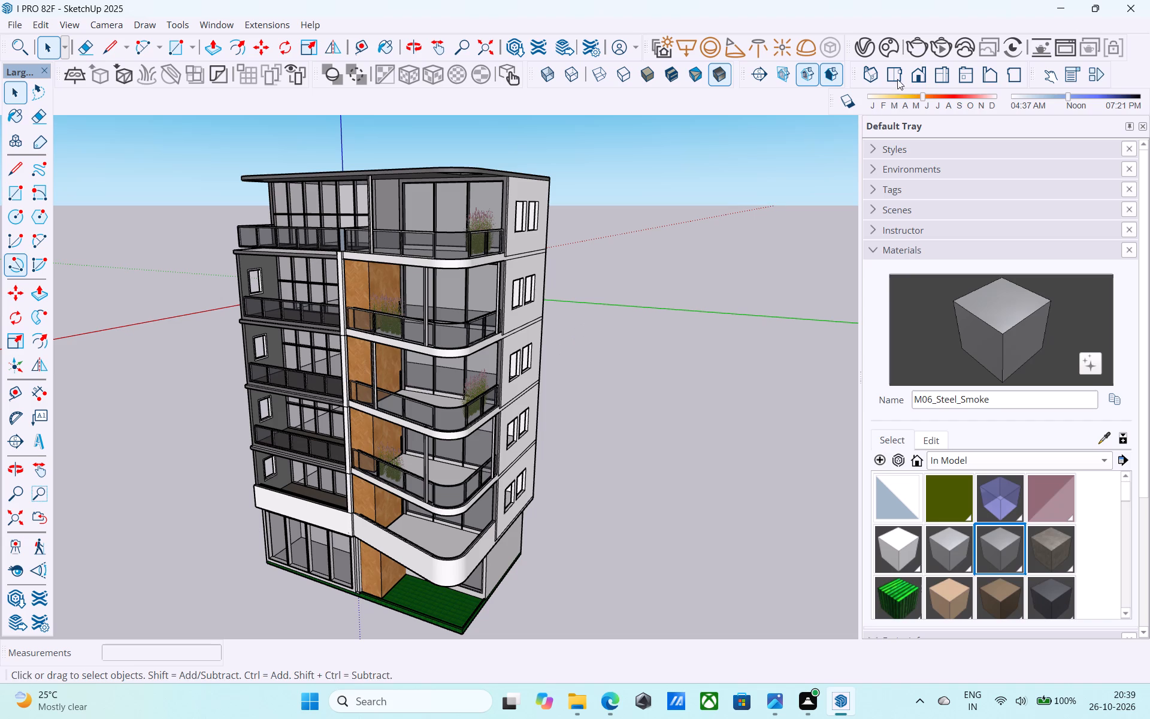
pyautogui.click(913, 41)
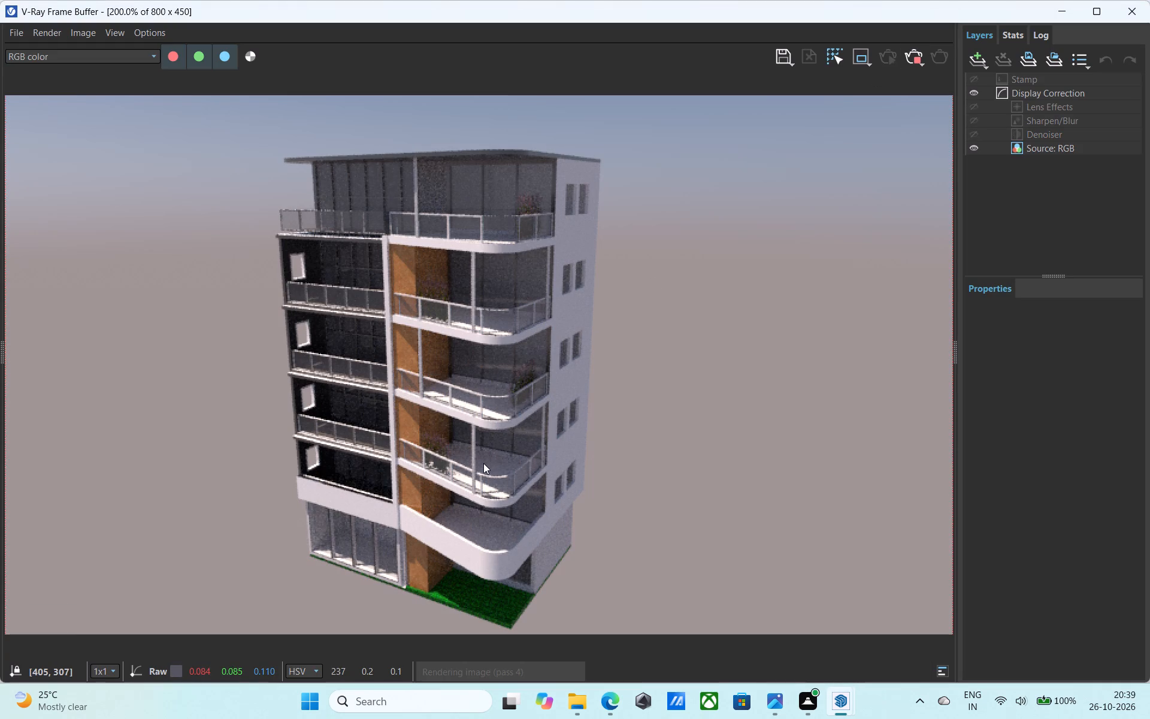
pyautogui.scroll(1, 483, 463)
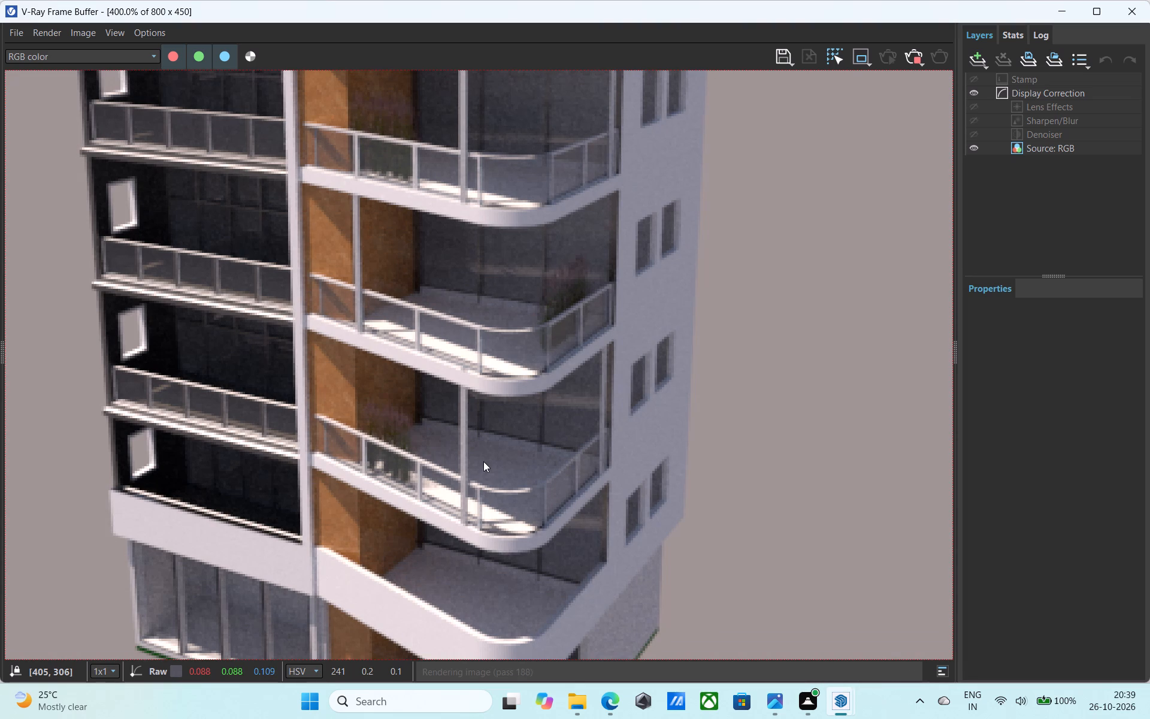
pyautogui.scroll(-1, 483, 461)
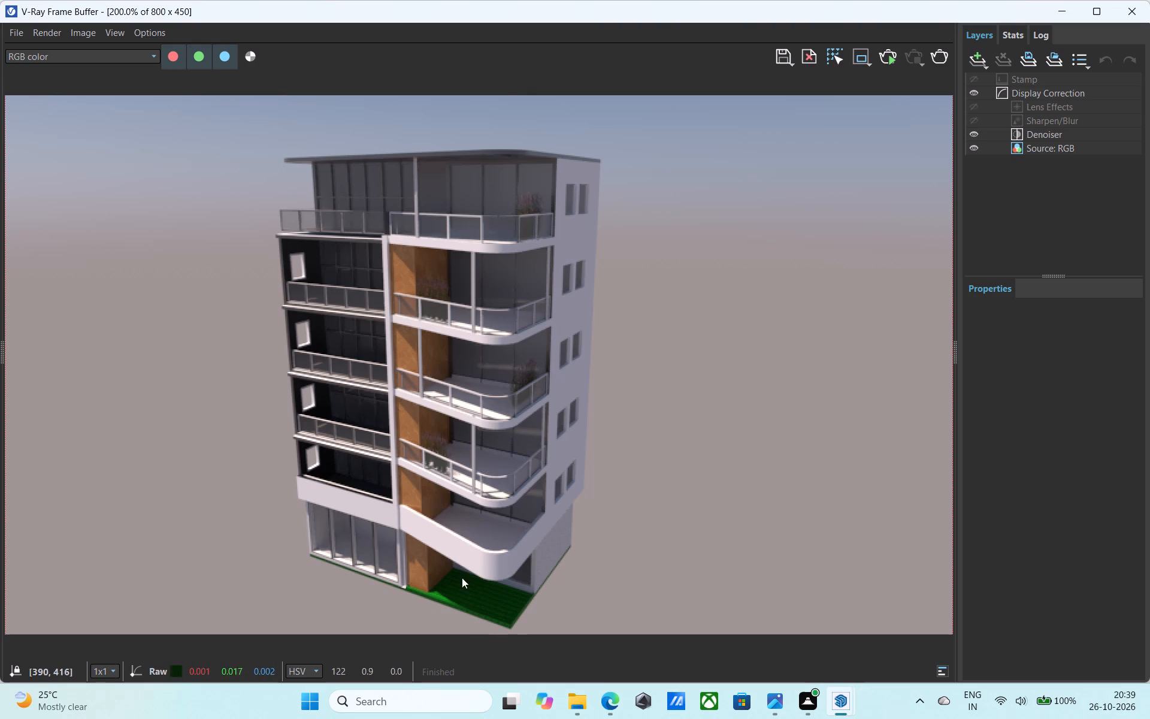
# Check the finished V-Ray render as a whole and enlarged, and close the frame buffer.
pyautogui.scroll(-1, 491, 503)
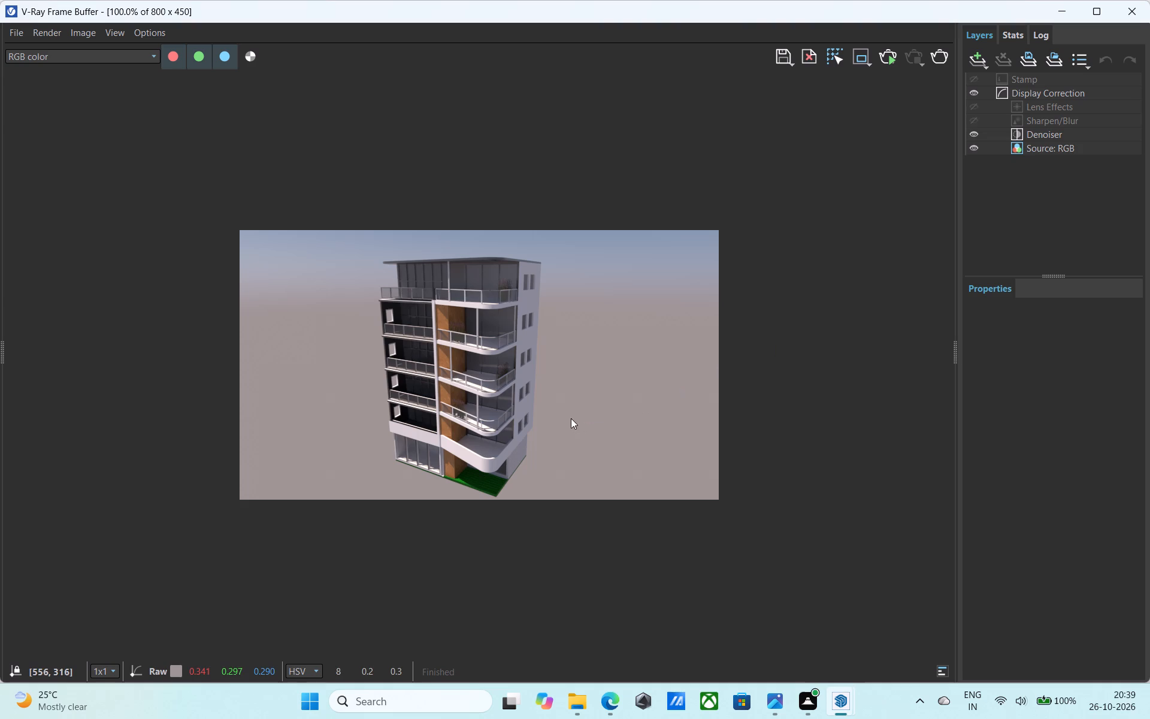
pyautogui.scroll(1, 461, 414)
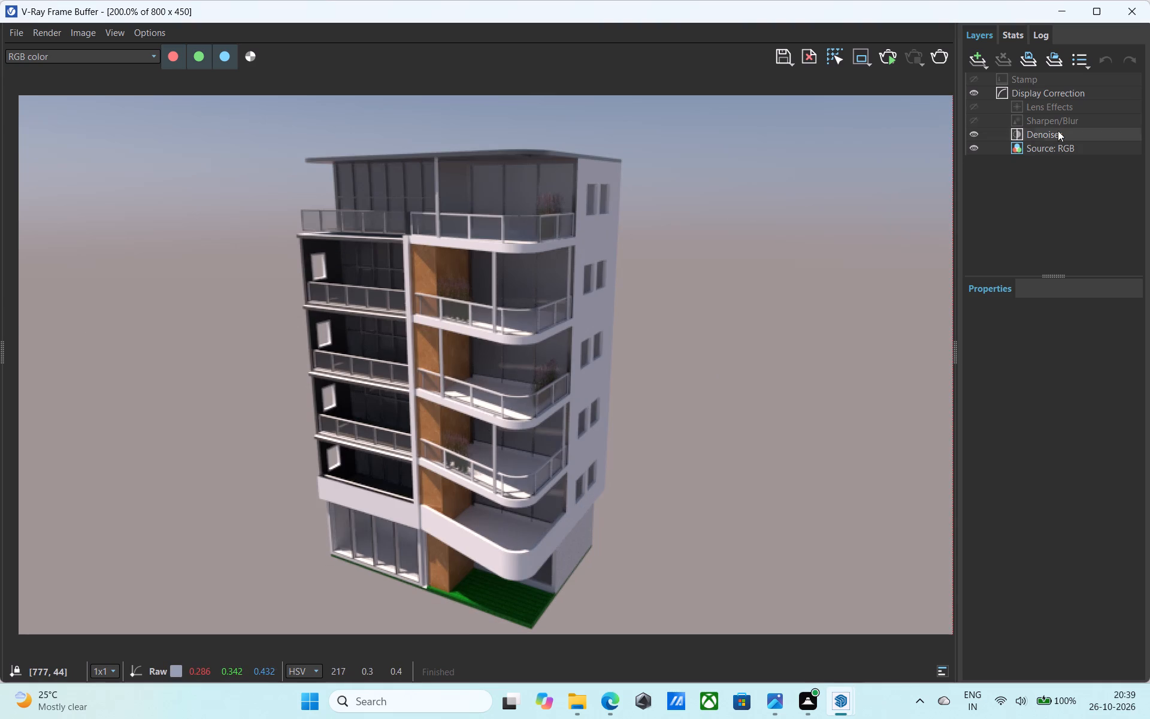
pyautogui.click(1138, 4)
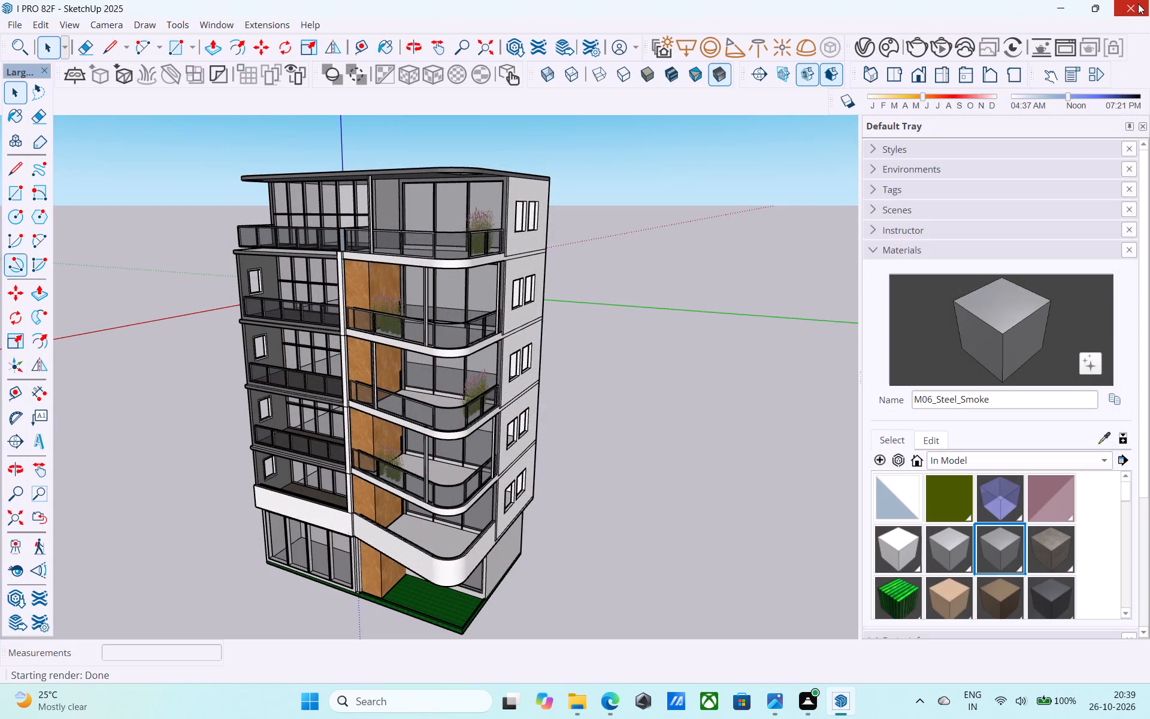
# Paint the front wall face around the ground-floor glazing with the M06_Steel_Smoke material.
pyautogui.moveTo(297, 494); pyautogui.dragTo(643, 402, button='middle')
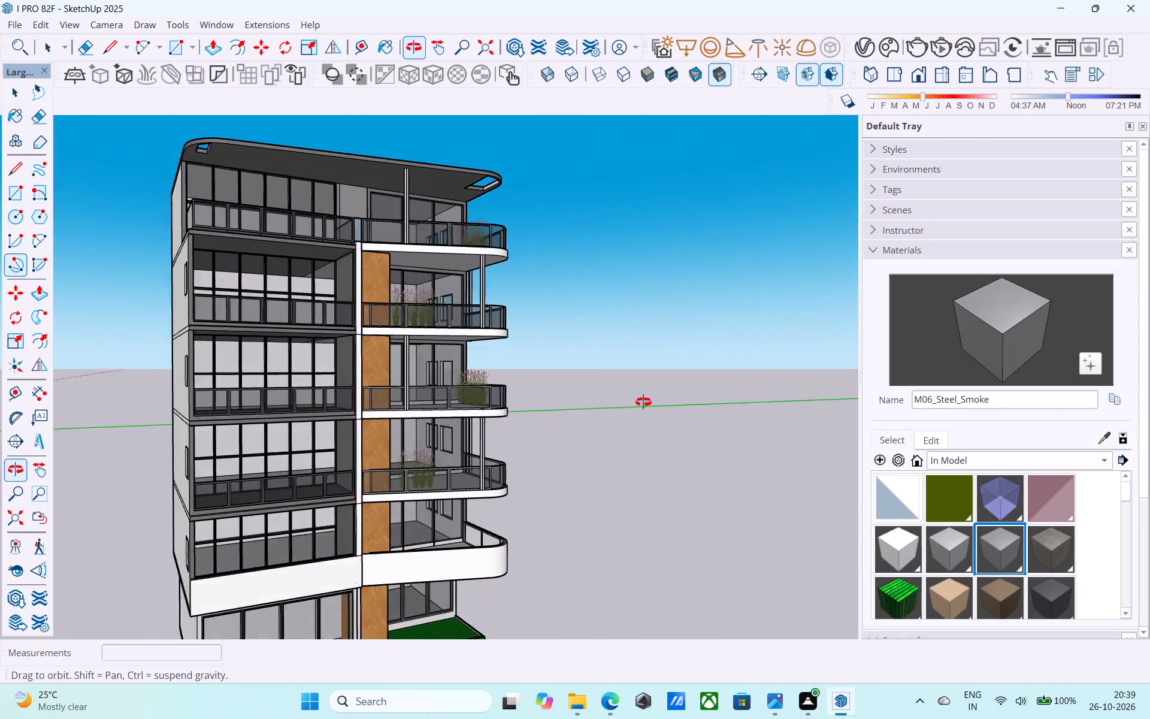
pyautogui.moveTo(643, 402); pyautogui.dragTo(307, 478, button='middle')
pyautogui.scroll(-5, 637, 405)
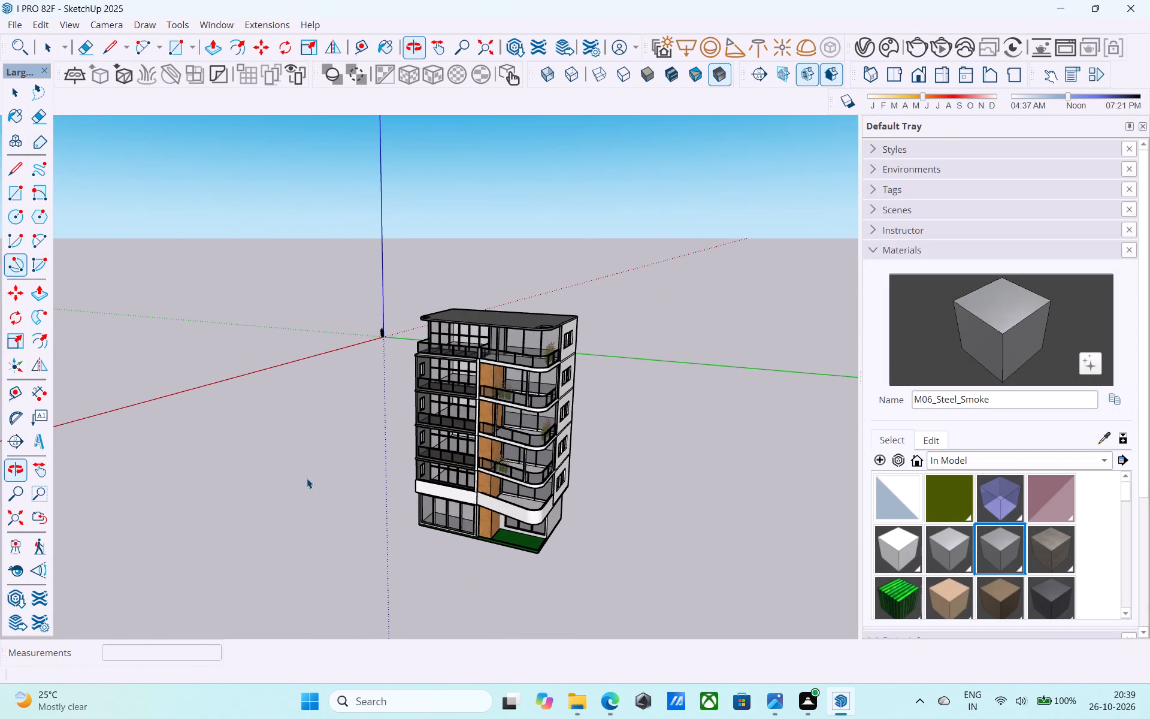
pyautogui.scroll(8, 395, 515)
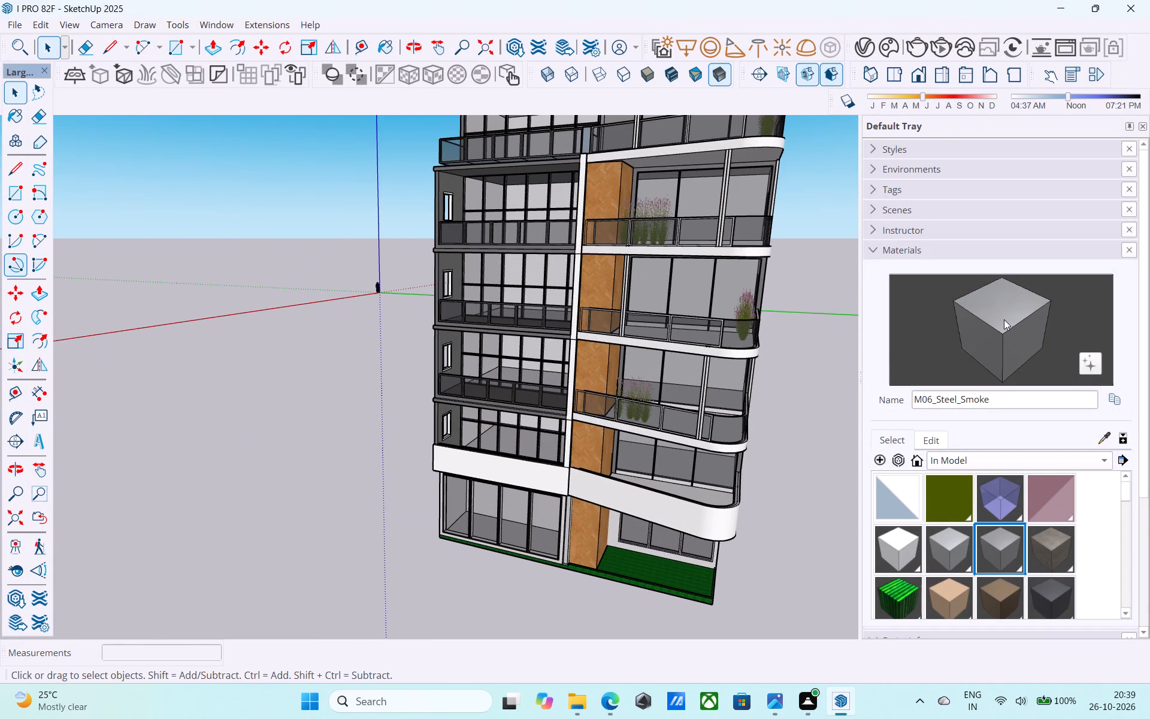
pyautogui.click(1004, 320)
pyautogui.scroll(9, 603, 520)
pyautogui.scroll(10, 390, 530)
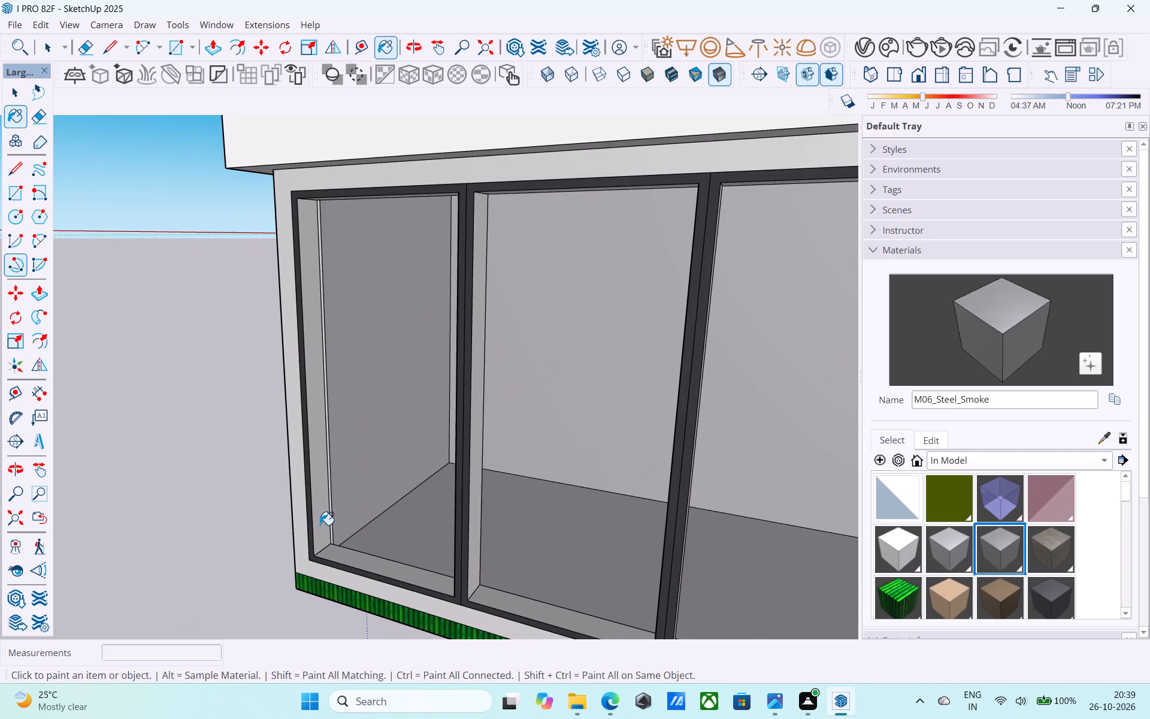
pyautogui.click(296, 519)
# Erase the short stray edge at the front corner of the first-floor side wall, beside the white balcony parapet.
pyautogui.scroll(-11, 302, 524)
pyautogui.moveTo(422, 528); pyautogui.dragTo(437, 506, button='middle')
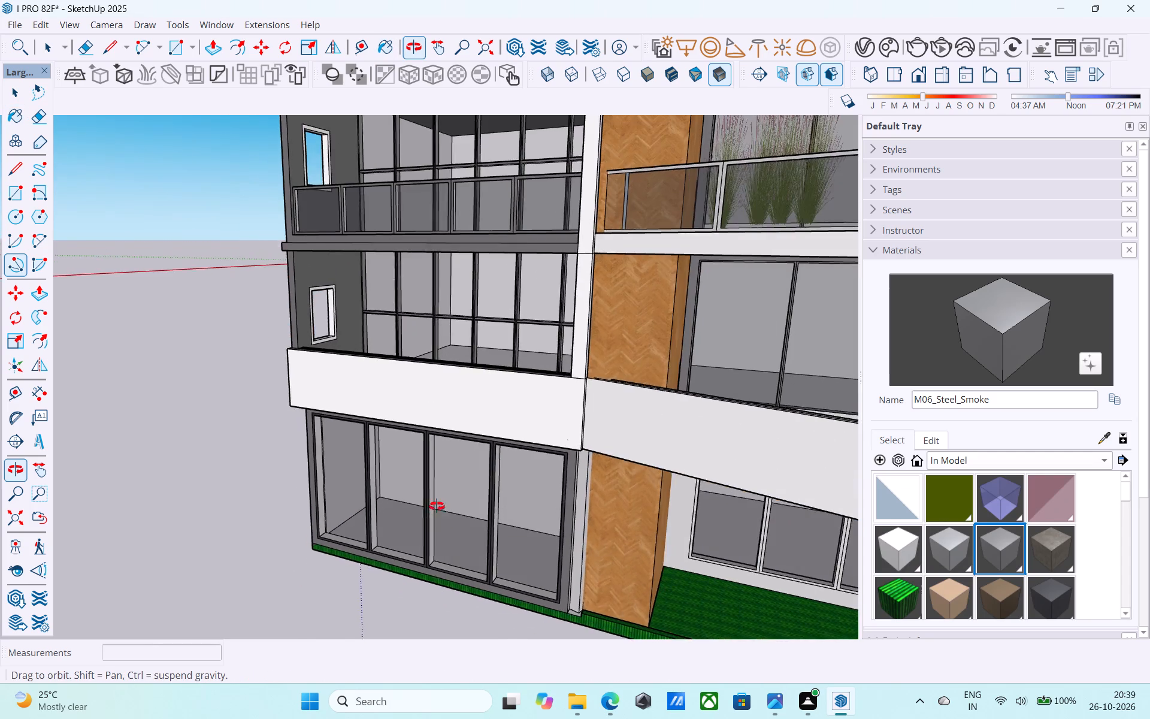
pyautogui.moveTo(437, 506); pyautogui.dragTo(466, 434, button='middle')
pyautogui.scroll(6, 466, 434)
pyautogui.scroll(-6, 489, 415)
pyautogui.moveTo(489, 415); pyautogui.dragTo(647, 420, button='middle')
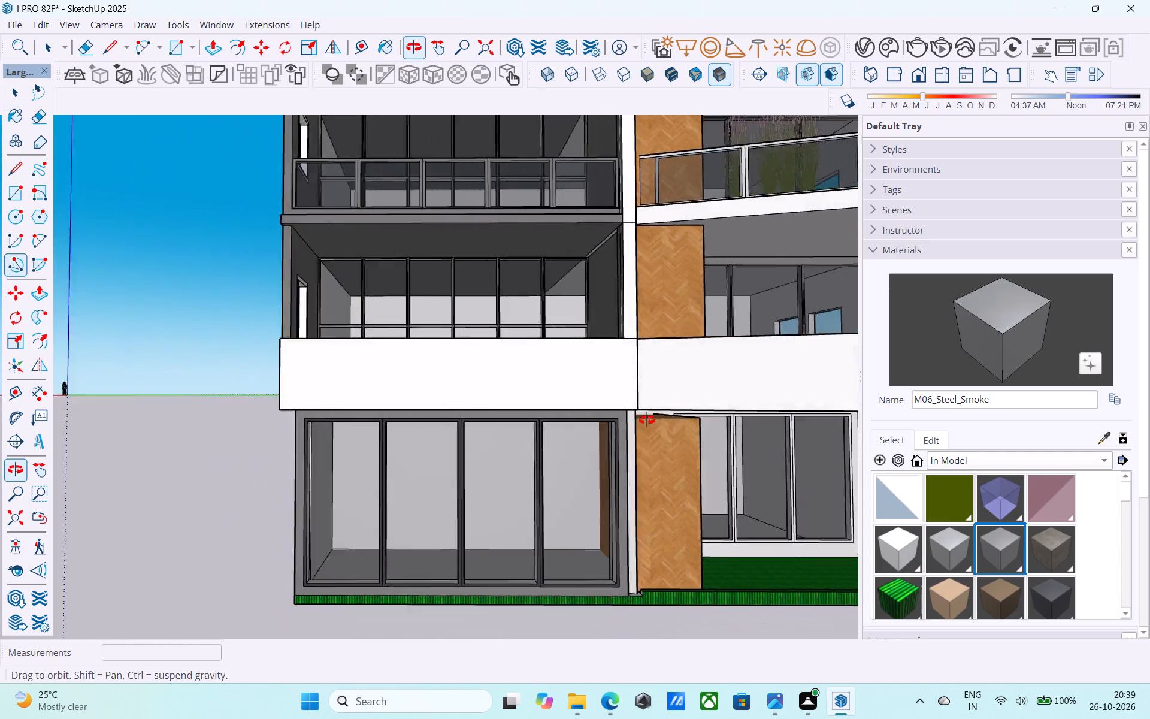
pyautogui.moveTo(647, 420); pyautogui.dragTo(945, 447, button='middle')
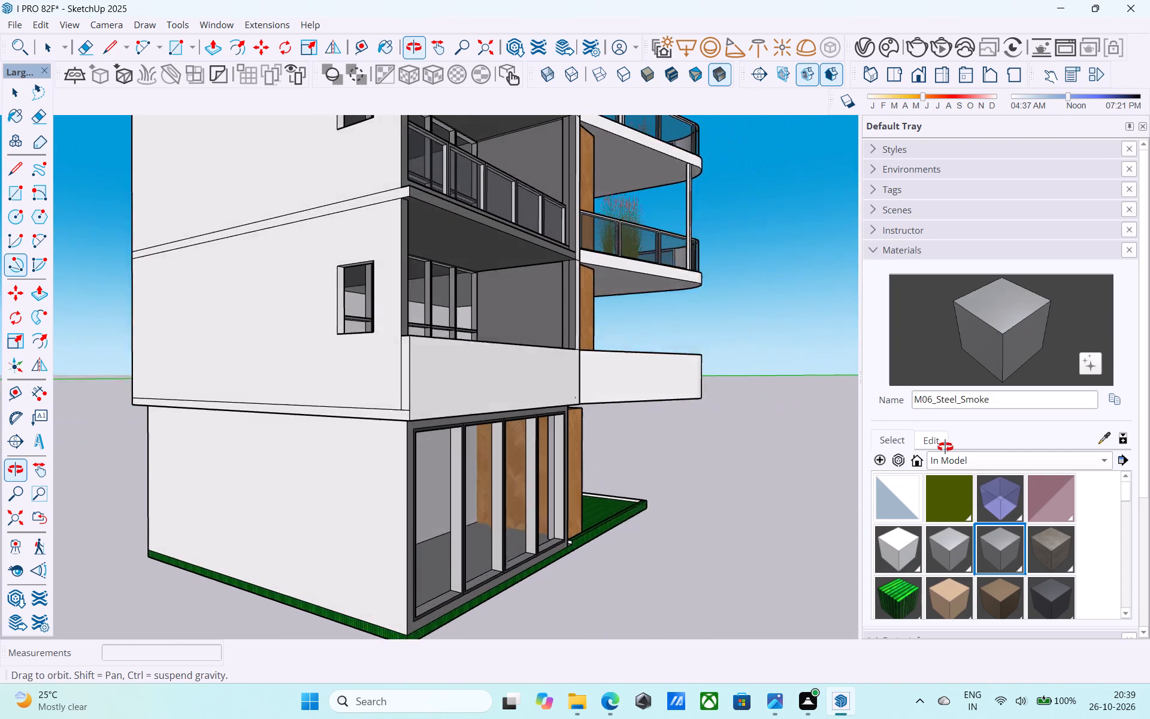
pyautogui.moveTo(945, 447); pyautogui.dragTo(946, 447, button='middle')
pyautogui.scroll(6, 414, 439)
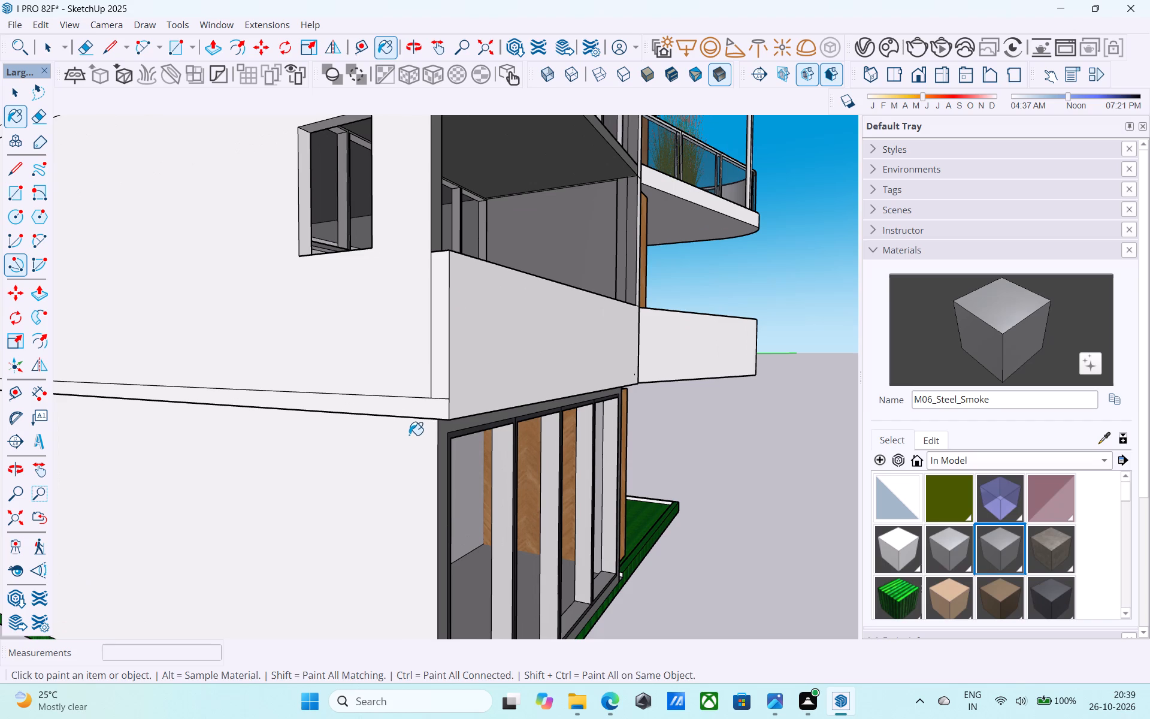
pyautogui.press('e')
pyautogui.click(439, 398)
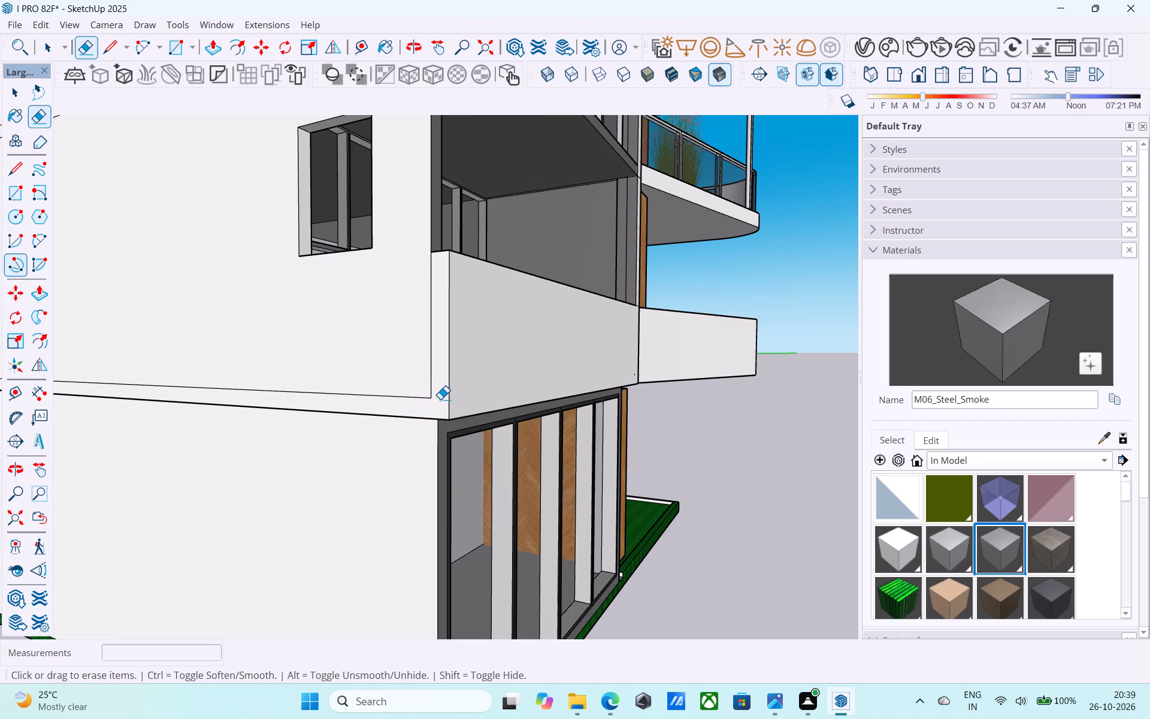
# Examine both side walls, the rear and the roof over the building's full height for leftover edges and blank wall areas.
pyautogui.scroll(-11, 440, 399)
pyautogui.moveTo(443, 403); pyautogui.dragTo(453, 457, button='middle')
pyautogui.scroll(1, 453, 458)
pyautogui.scroll(-5, 453, 458)
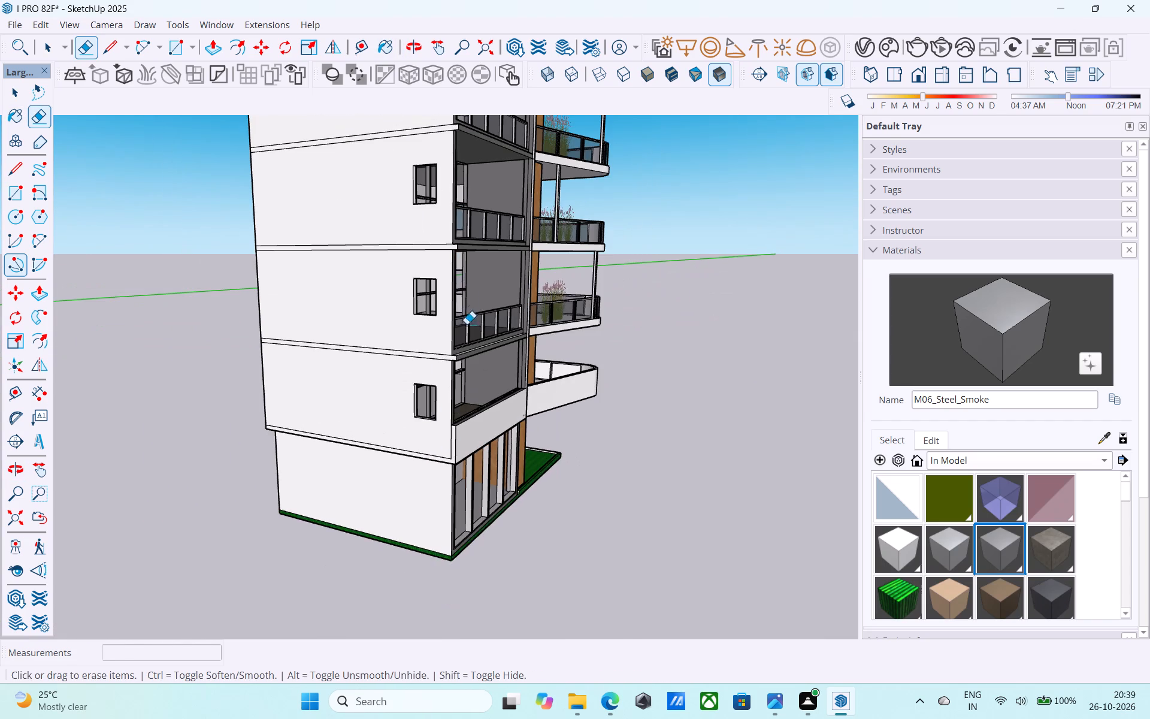
pyautogui.scroll(5, 465, 243)
pyautogui.scroll(-4, 463, 249)
pyautogui.moveTo(436, 379); pyautogui.dragTo(437, 493, button='middle')
pyautogui.moveTo(470, 271); pyautogui.dragTo(568, 429, button='middle')
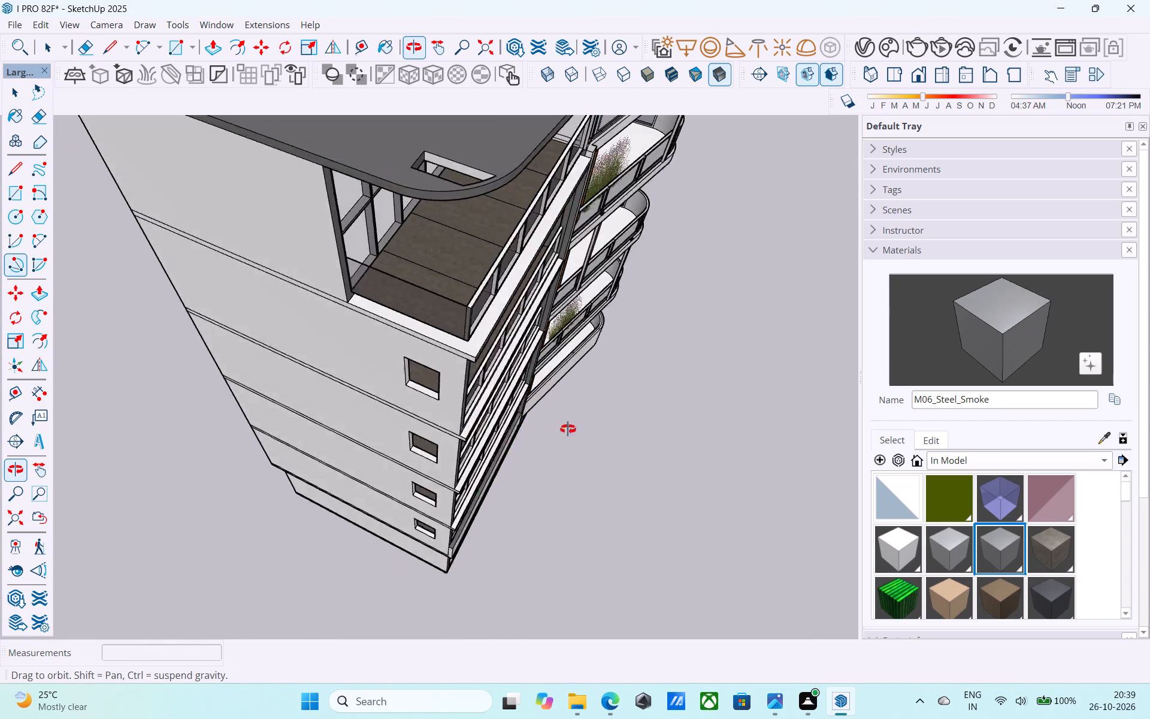
pyautogui.moveTo(568, 429); pyautogui.dragTo(649, 430, button='middle')
pyautogui.scroll(1, 649, 431)
pyautogui.scroll(-4, 552, 379)
pyautogui.moveTo(405, 430); pyautogui.dragTo(801, 329, button='middle')
pyautogui.moveTo(456, 374); pyautogui.dragTo(786, 344, button='middle')
pyautogui.moveTo(418, 357); pyautogui.dragTo(289, 319, button='middle')
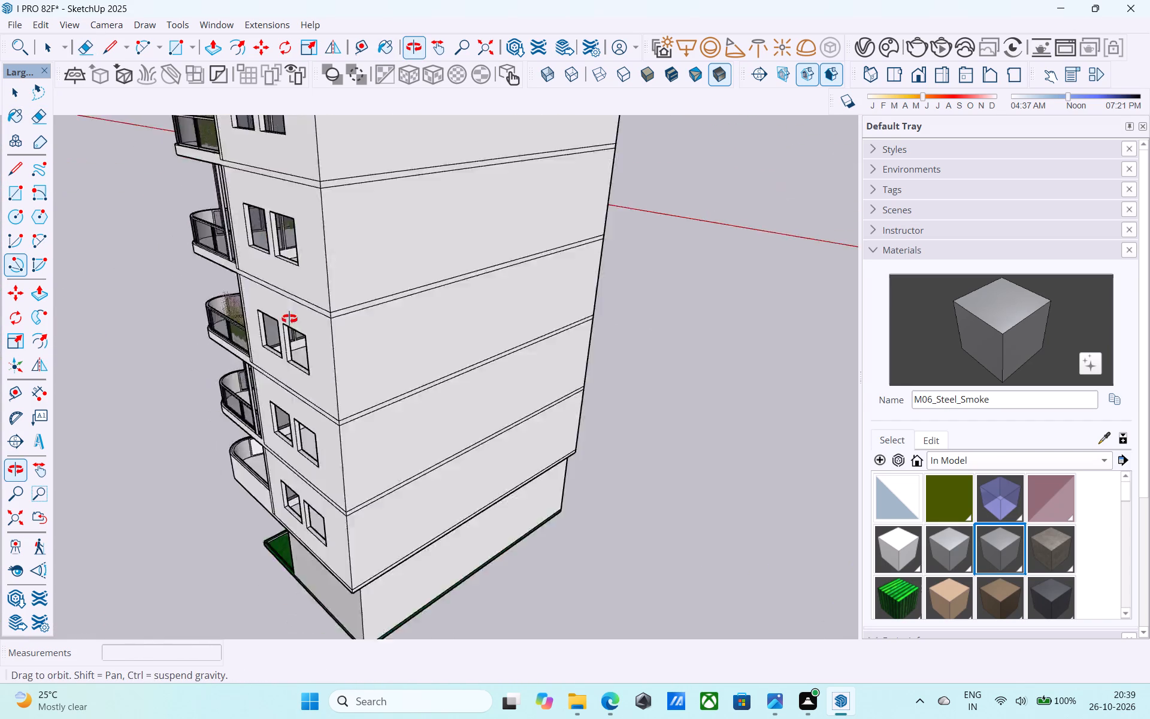
pyautogui.moveTo(289, 319); pyautogui.dragTo(287, 319, button='middle')
pyautogui.moveTo(627, 303); pyautogui.dragTo(222, 312, button='middle')
pyautogui.moveTo(449, 299); pyautogui.dragTo(292, 298, button='middle')
pyautogui.scroll(-5, 384, 285)
pyautogui.moveTo(383, 285); pyautogui.dragTo(411, 411, button='middle')
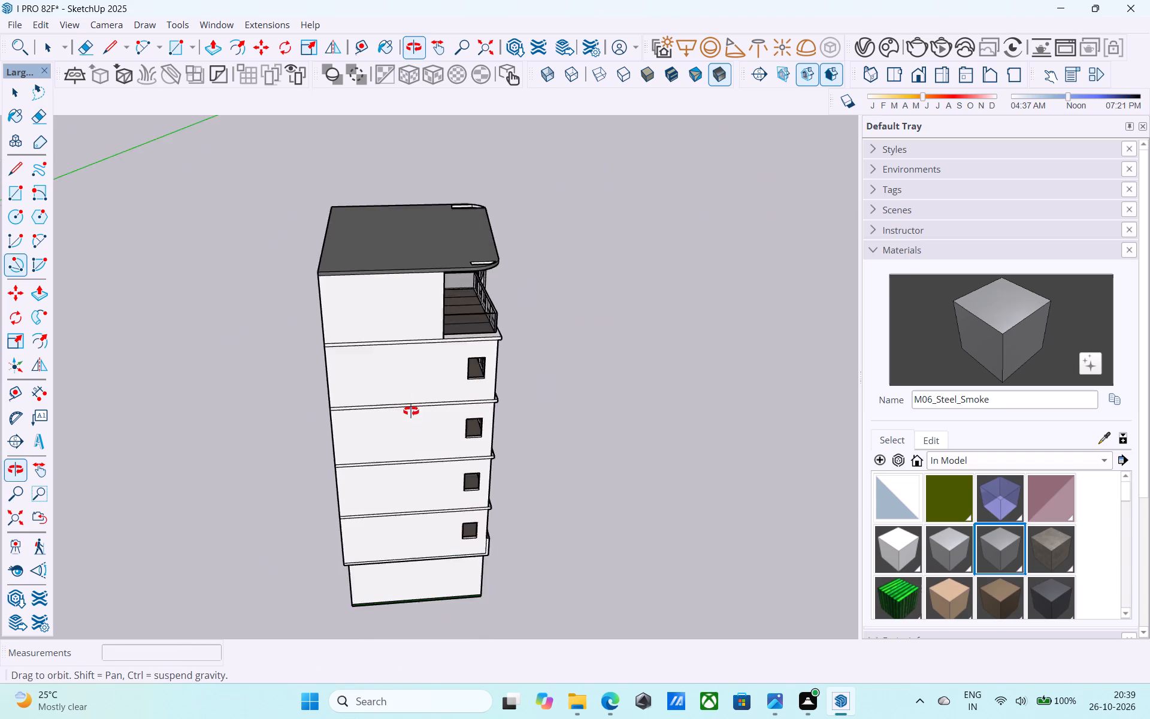
pyautogui.moveTo(411, 411); pyautogui.dragTo(171, 366, button='middle')
pyautogui.moveTo(370, 427); pyautogui.dragTo(341, 333, button='middle')
pyautogui.moveTo(292, 480); pyautogui.dragTo(423, 414, button='middle')
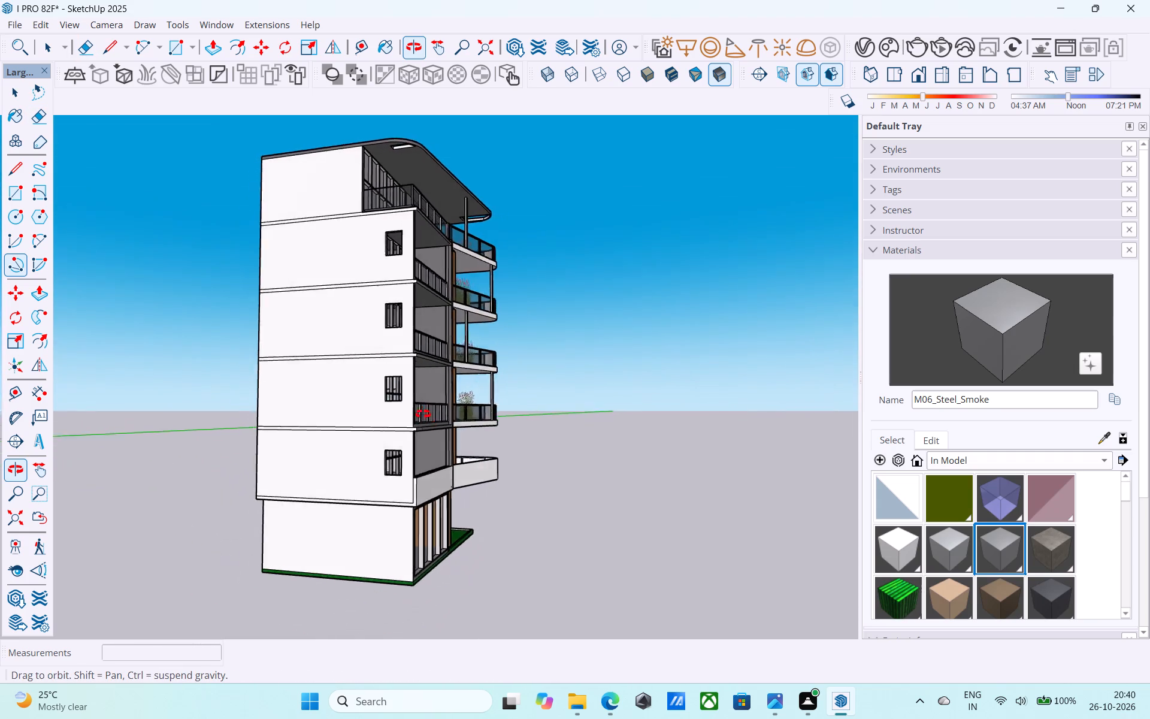
pyautogui.moveTo(423, 414); pyautogui.dragTo(439, 436, button='middle')
# Place horizontal guides 3' above the floor bands of the first and second floors on the side wall with single windows.
pyautogui.press('space')
pyautogui.press('t')
pyautogui.moveTo(301, 476); pyautogui.dragTo(401, 516, button='middle')
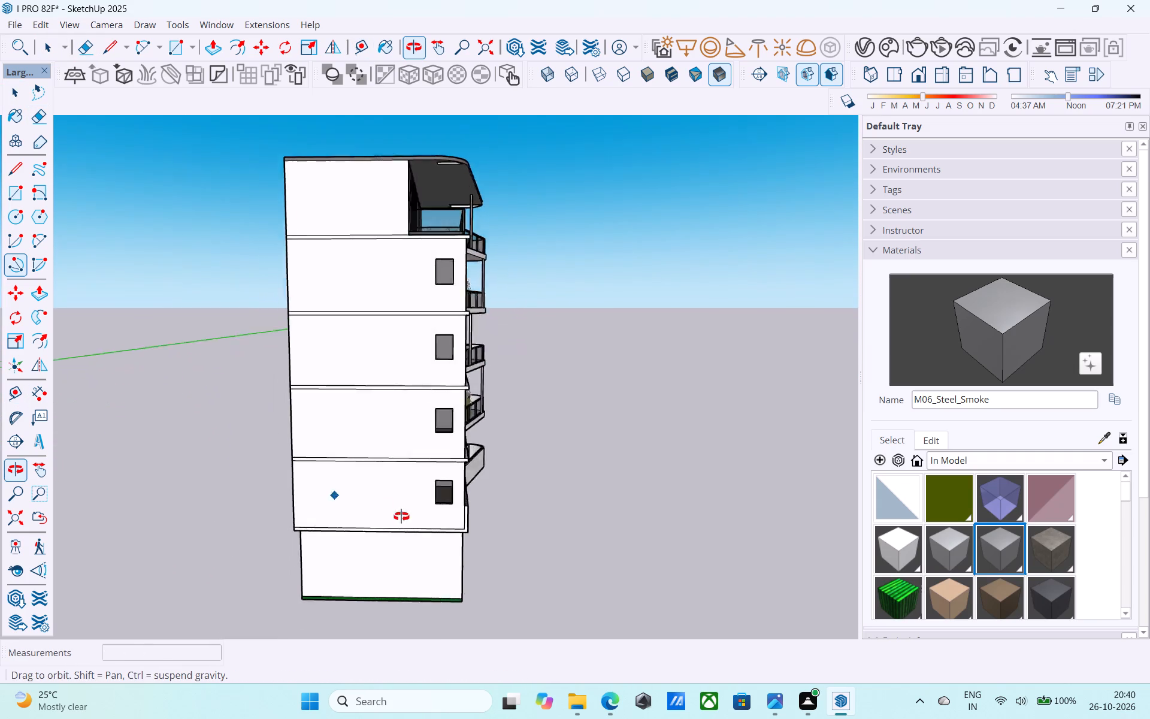
pyautogui.moveTo(401, 516); pyautogui.dragTo(490, 510, button='middle')
pyautogui.scroll(5, 489, 509)
pyautogui.moveTo(300, 518); pyautogui.dragTo(370, 512, button='middle')
pyautogui.scroll(1, 370, 512)
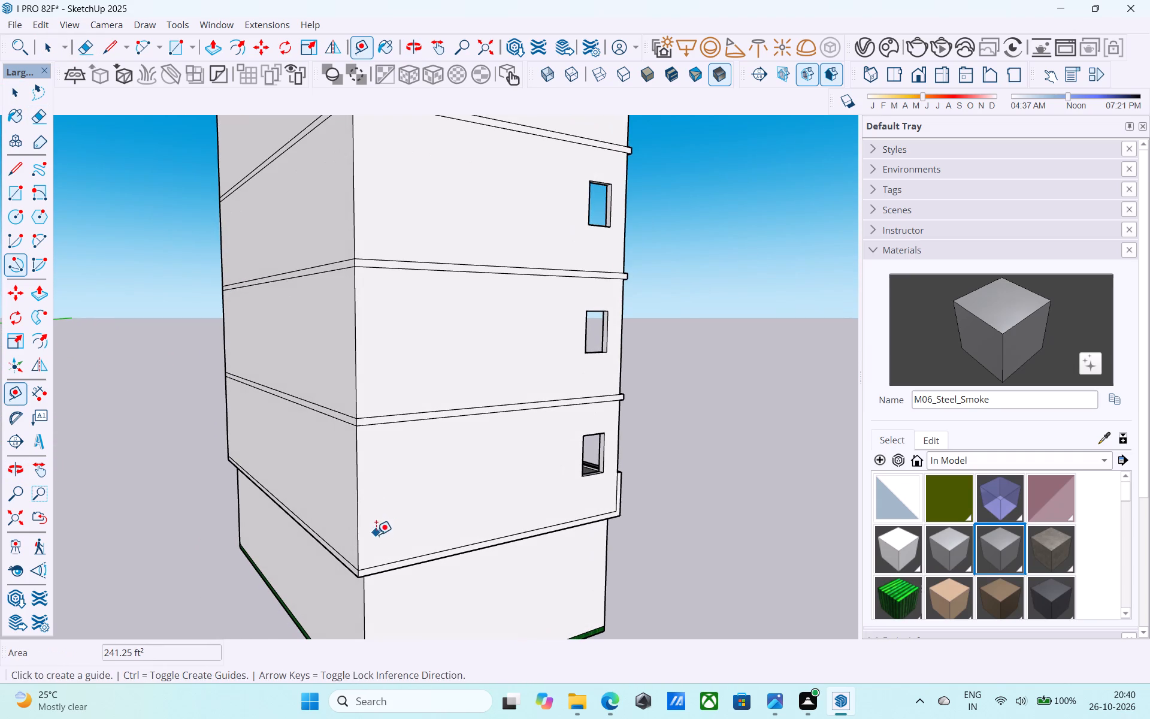
pyautogui.click(383, 564)
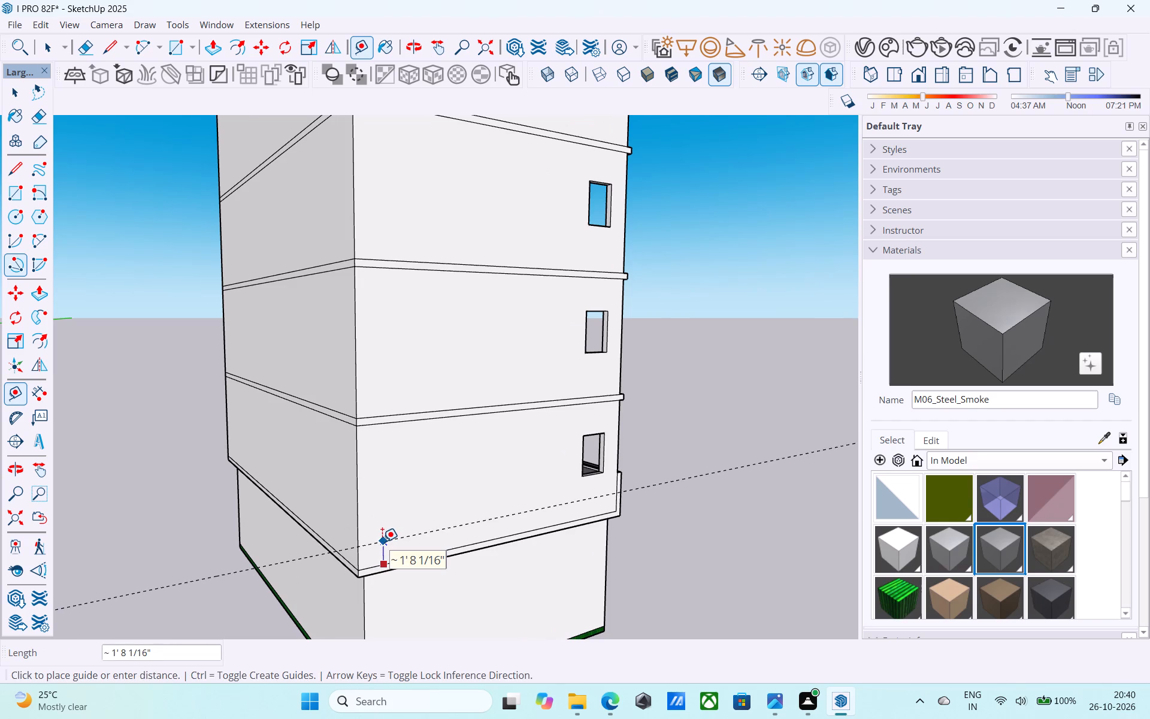
pyautogui.press('3')
pyautogui.press("'")
pyautogui.press('Return')
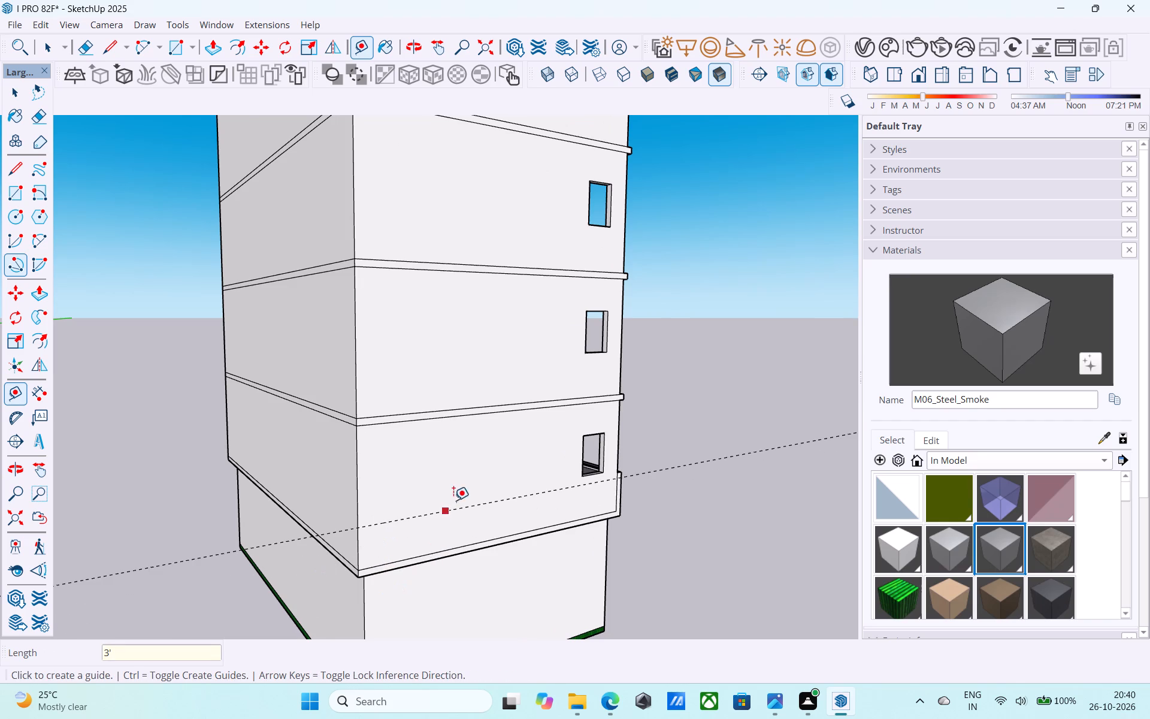
pyautogui.click(394, 415)
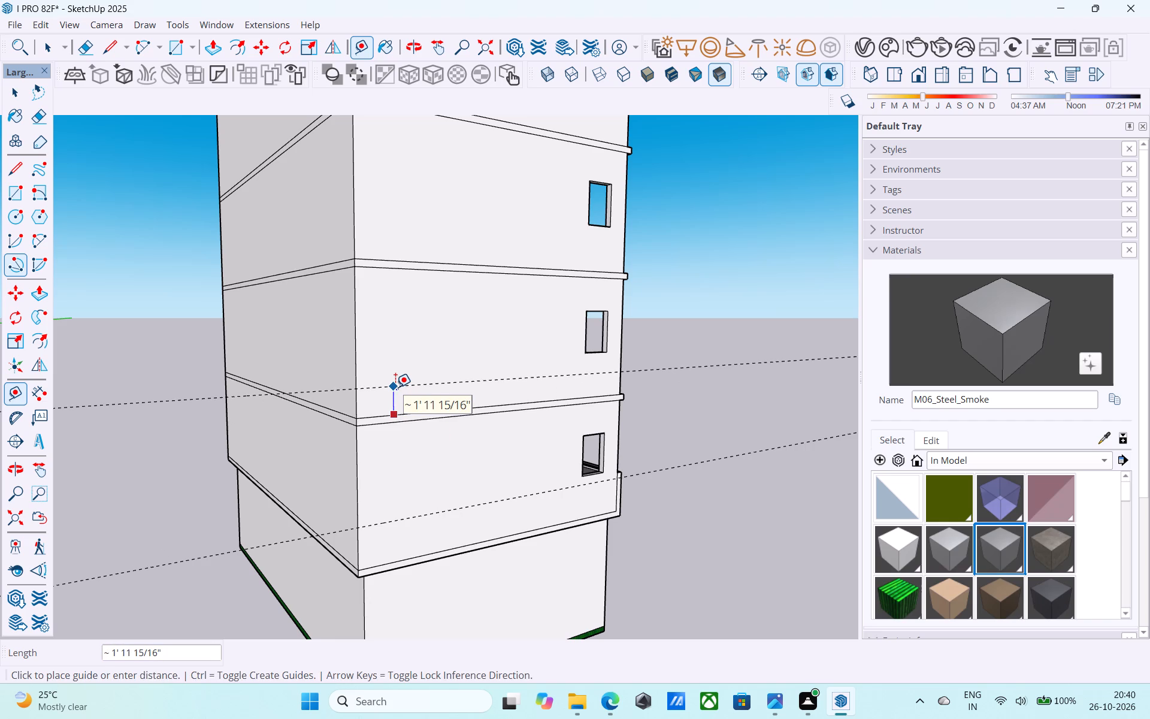
pyautogui.press('3')
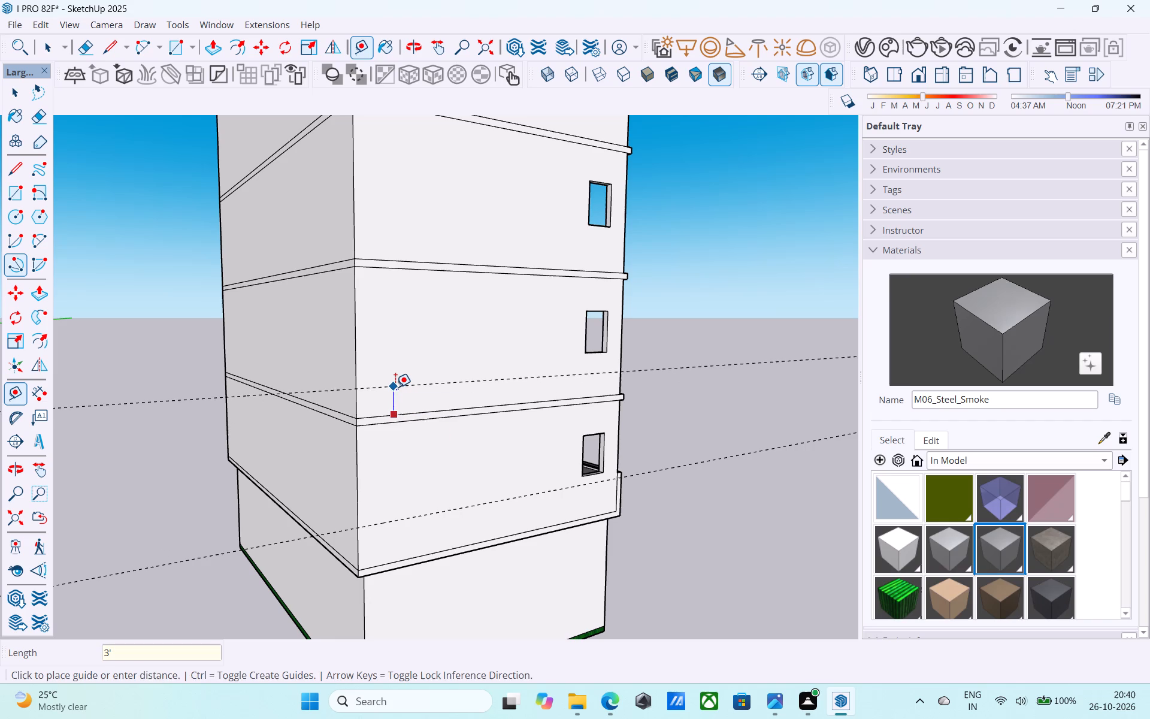
pyautogui.press("'")
pyautogui.press('Return')
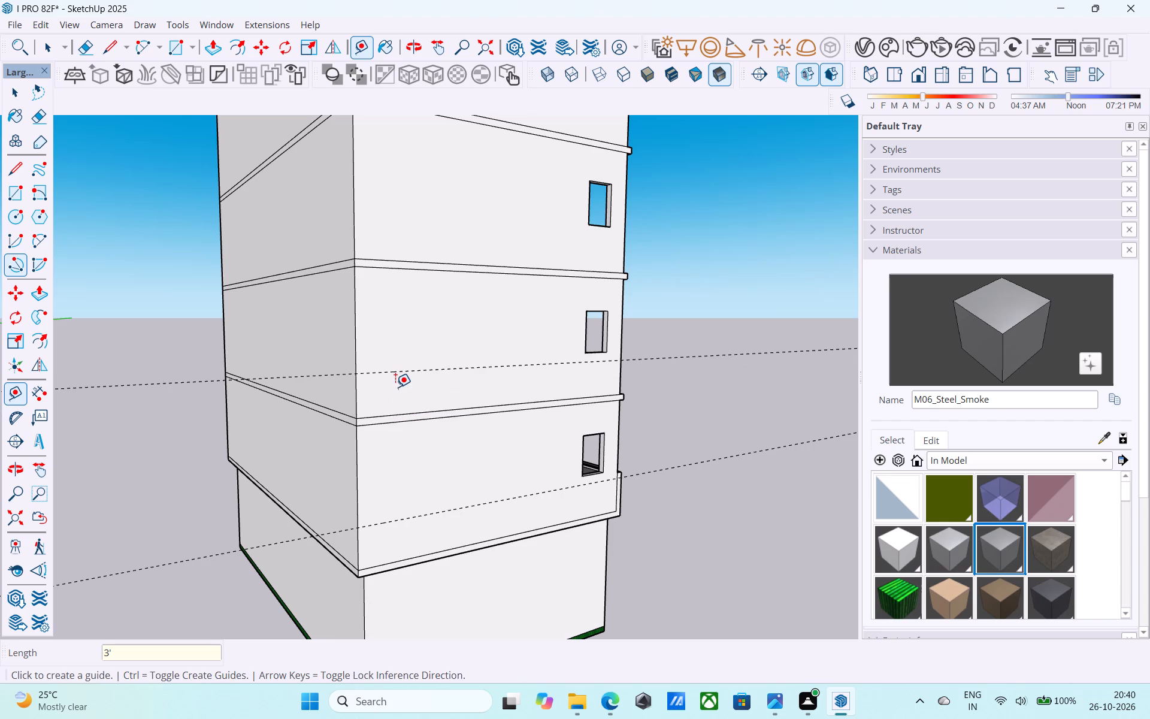
# Place horizontal guides at window-sill level on the third and fourth floors of the same wall, the third-floor one 3' 9" above its band.
pyautogui.scroll(-5, 374, 292)
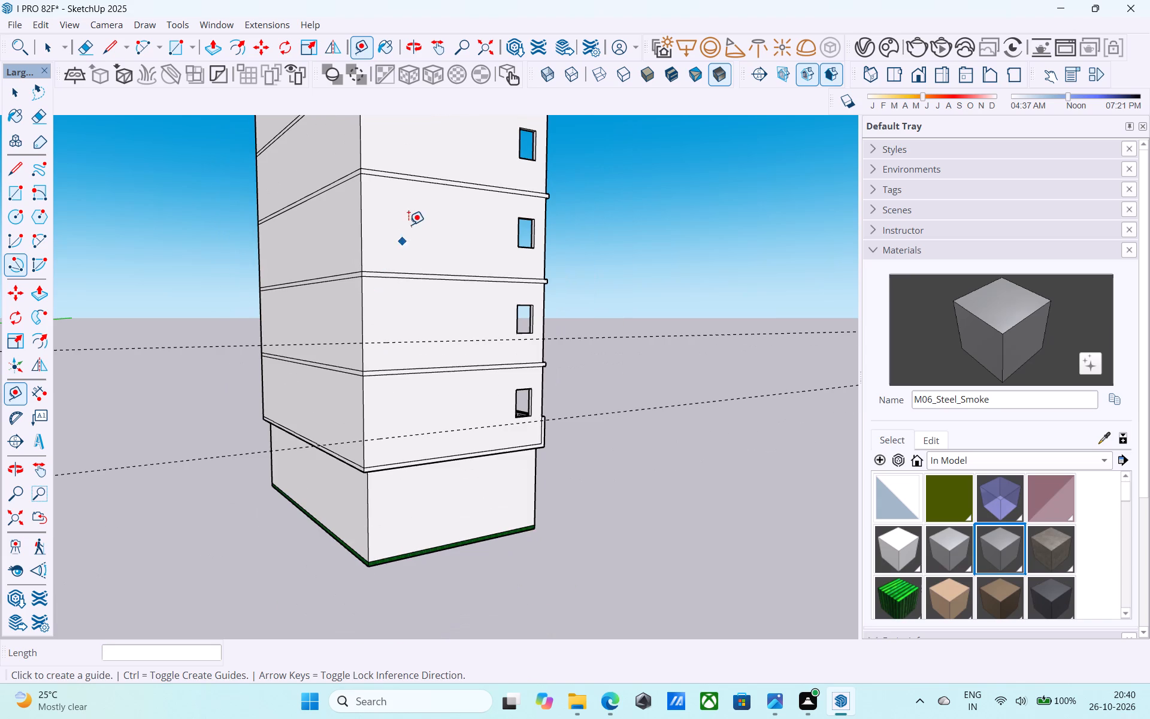
pyautogui.scroll(-5, 356, 488)
pyautogui.scroll(11, 401, 343)
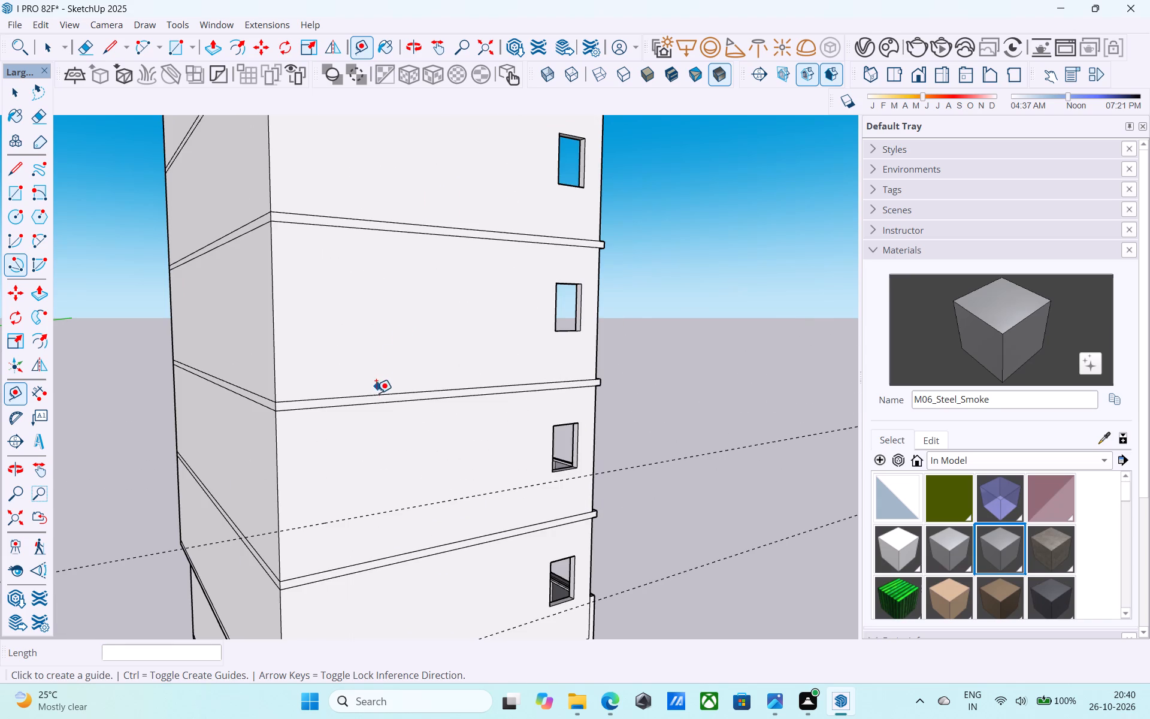
pyautogui.click(376, 393)
pyautogui.click(571, 333)
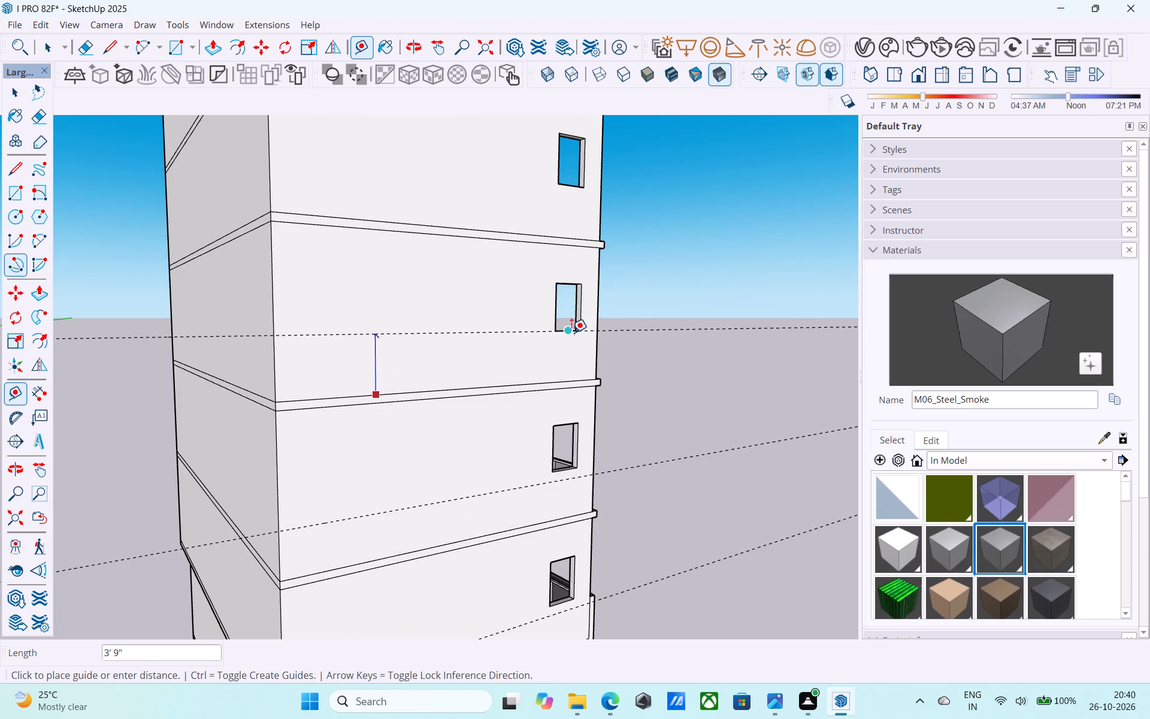
pyautogui.scroll(-7, 494, 433)
pyautogui.moveTo(480, 467); pyautogui.dragTo(321, 548, button='middle')
pyautogui.scroll(6, 371, 447)
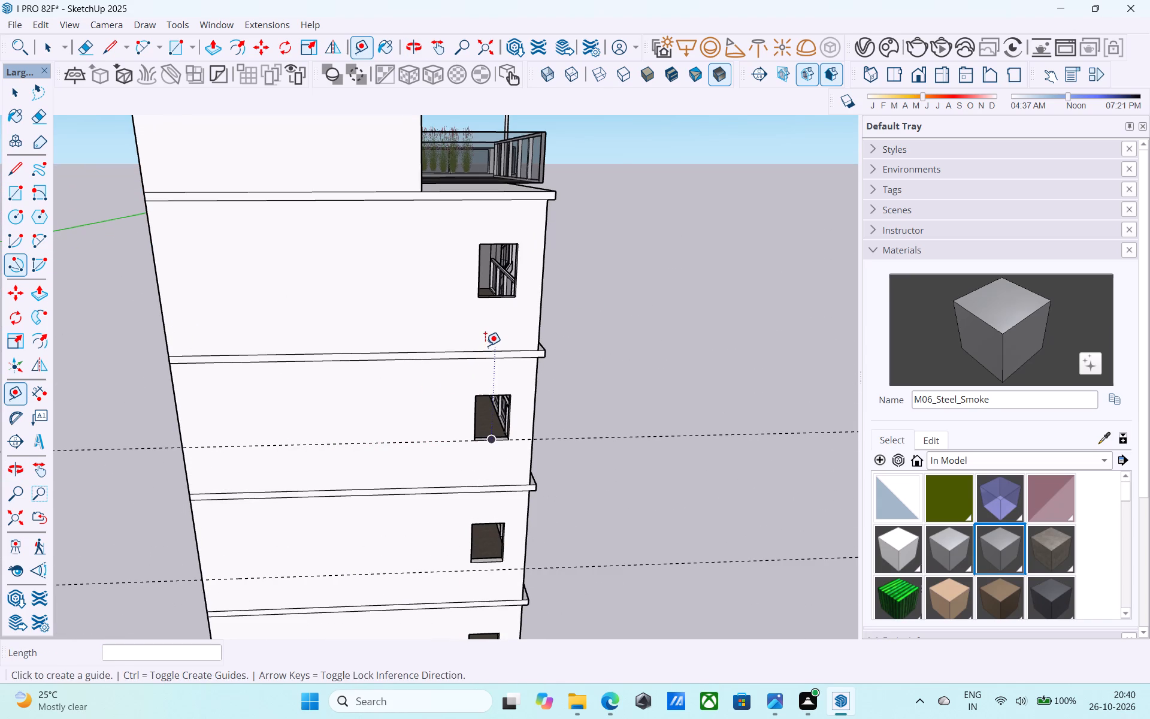
pyautogui.scroll(3, 485, 346)
pyautogui.click(488, 353)
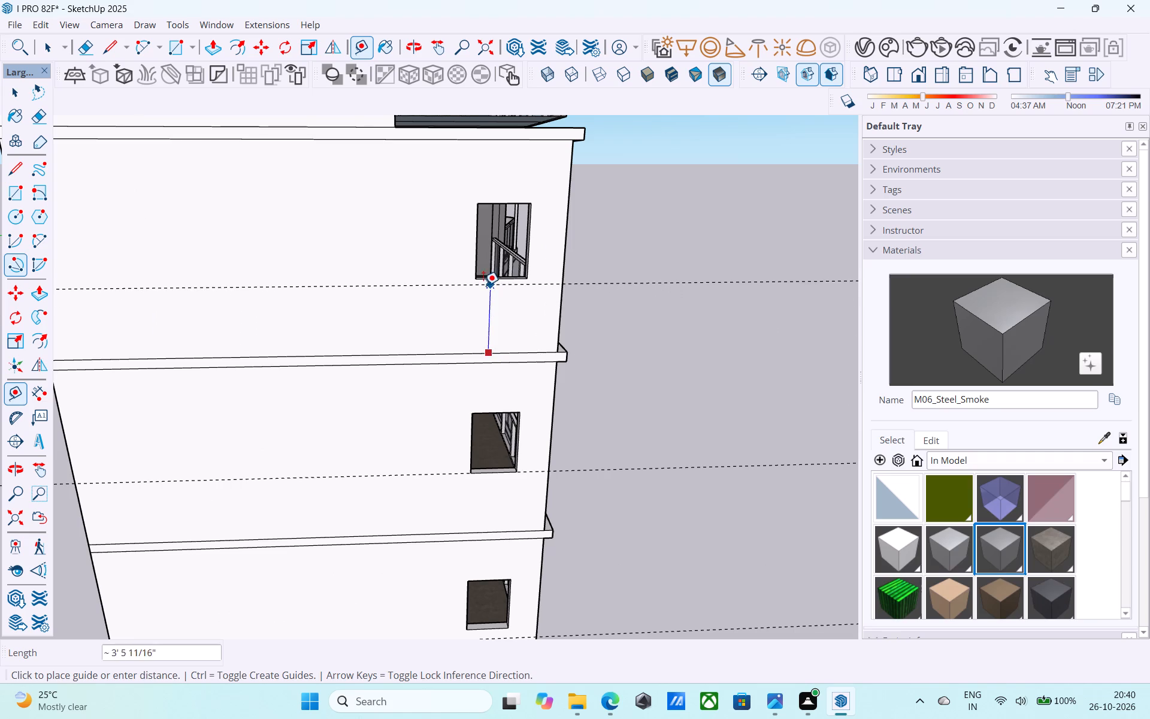
pyautogui.click(486, 280)
# Place a vertical guide on the side wall 4' in from its rear corner edge.
pyautogui.scroll(-2, 491, 294)
pyautogui.moveTo(485, 306); pyautogui.dragTo(383, 355, button='middle')
pyautogui.scroll(-13, 383, 355)
pyautogui.moveTo(387, 355); pyautogui.dragTo(539, 364, button='middle')
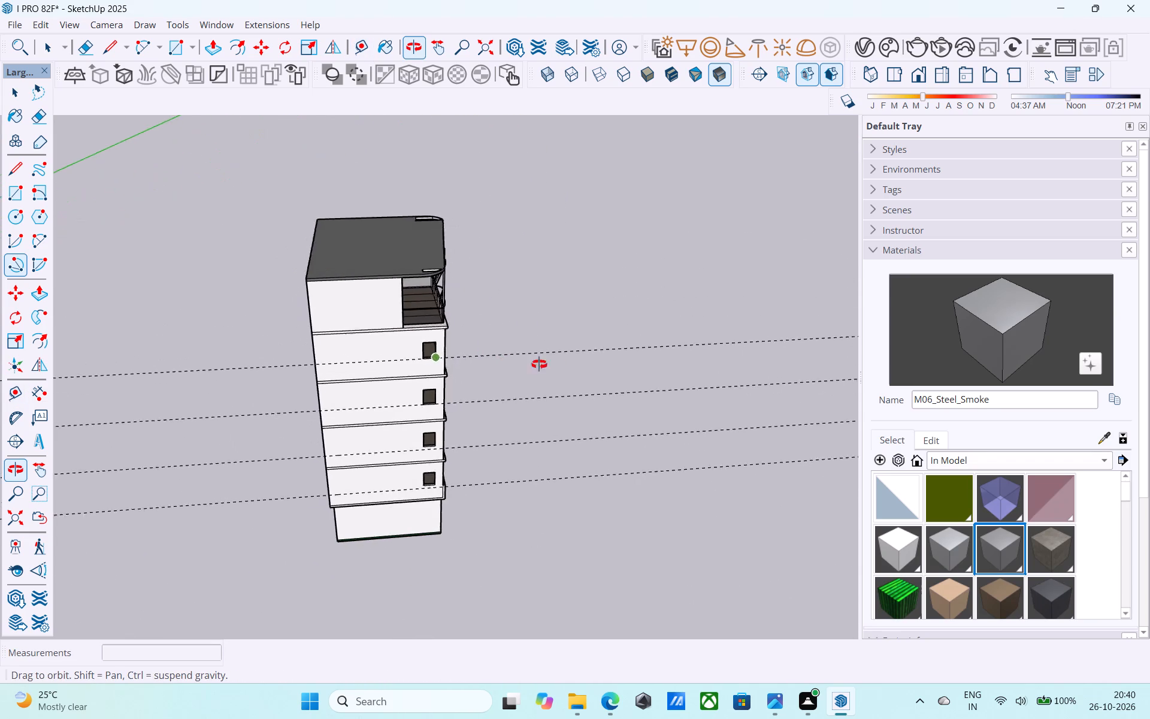
pyautogui.moveTo(539, 364); pyautogui.dragTo(673, 358, button='middle')
pyautogui.scroll(4, 446, 394)
pyautogui.scroll(4, 388, 409)
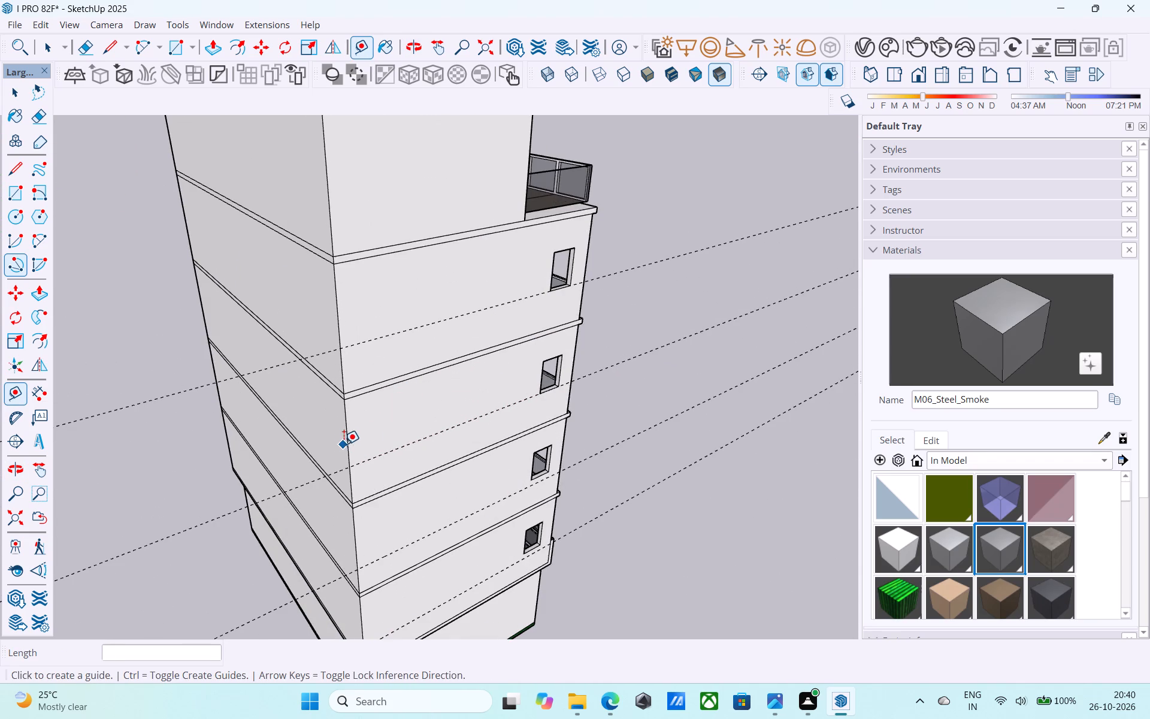
pyautogui.click(346, 443)
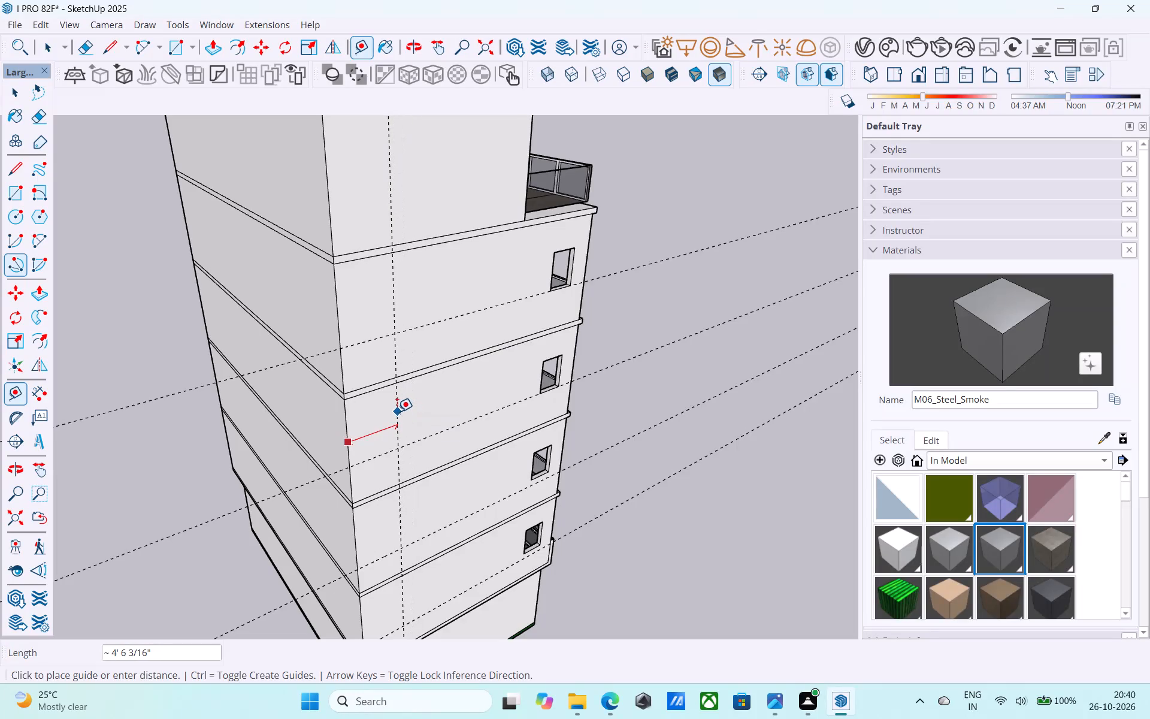
pyautogui.write("4'")
pyautogui.press('Return')
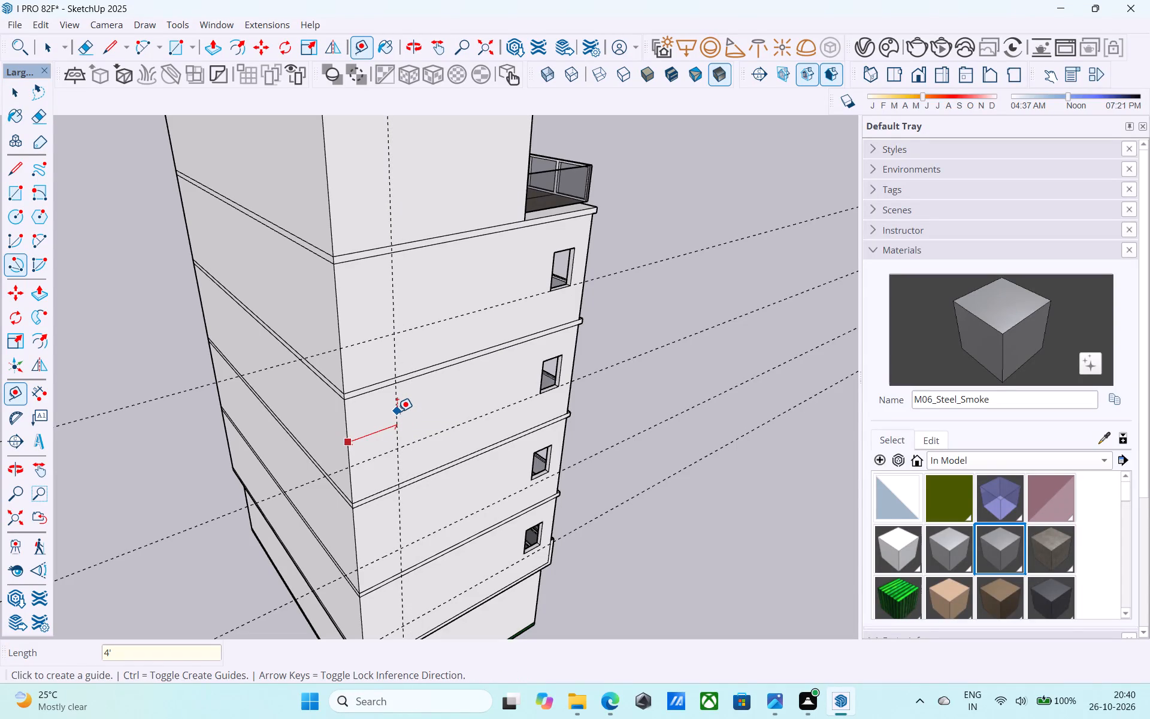
pyautogui.scroll(-3, 301, 463)
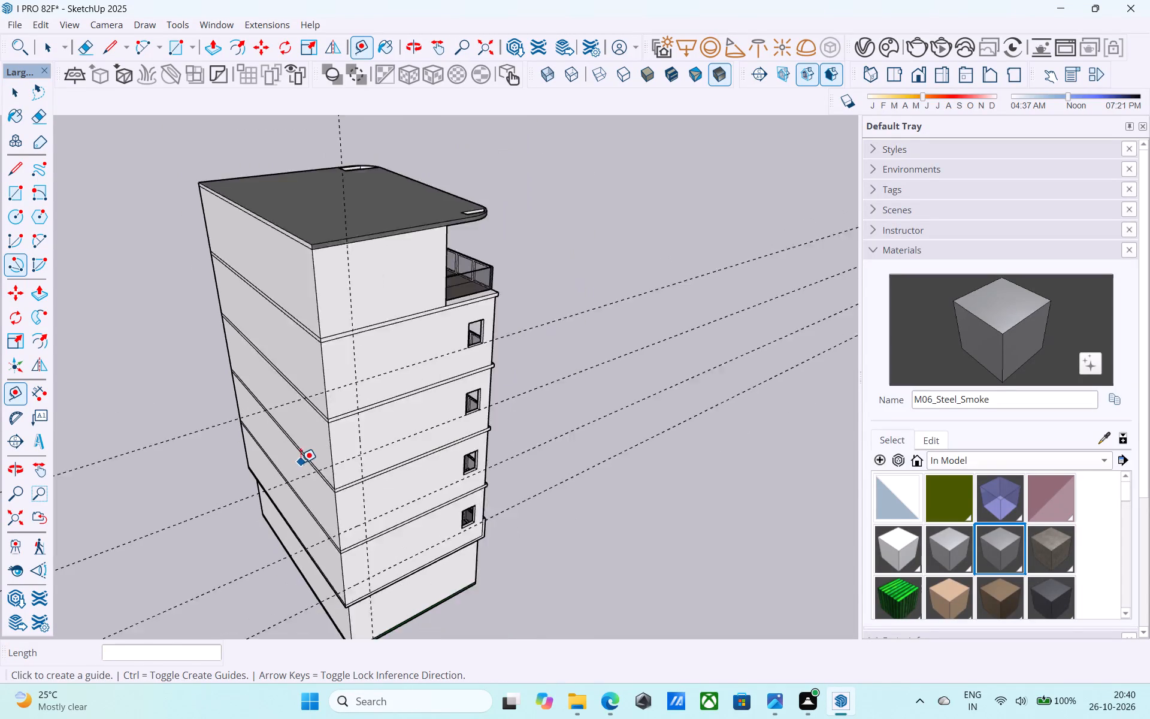
# Draw a 4' by 4' square on the first-floor side wall, with its lower corner at the intersection of the vertical and horizontal guides.
pyautogui.scroll(-5, 301, 463)
pyautogui.scroll(-6, 410, 421)
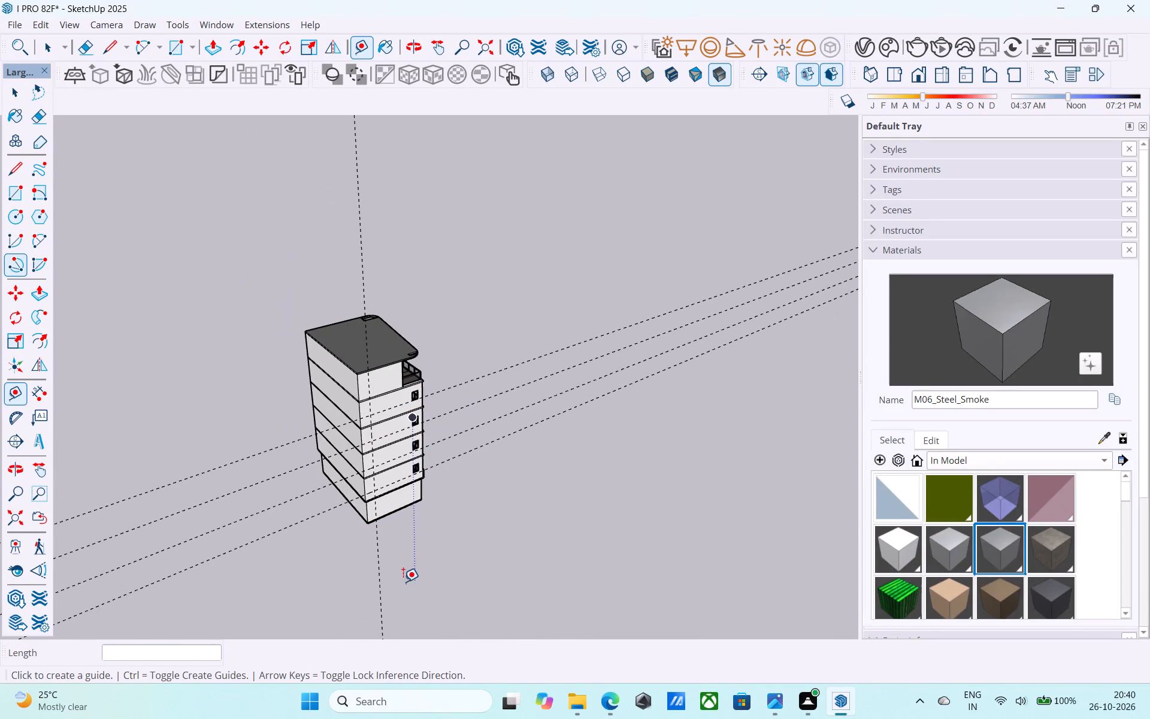
pyautogui.moveTo(403, 572); pyautogui.dragTo(378, 379, button='middle')
pyautogui.scroll(5, 388, 415)
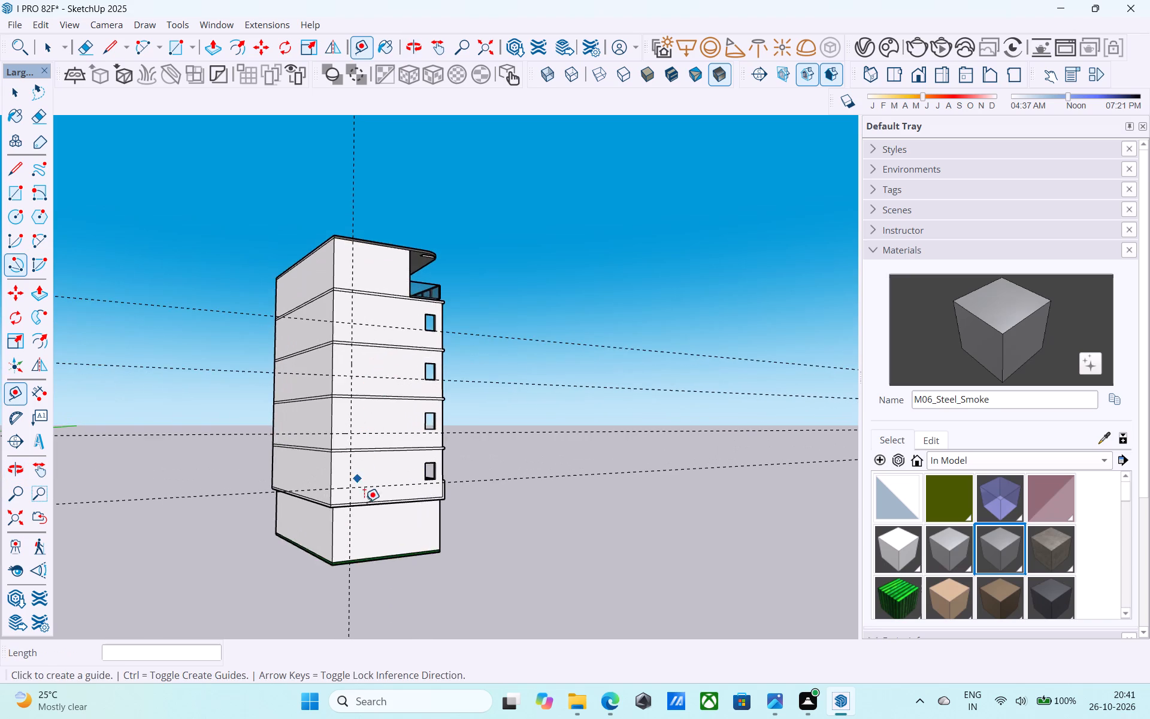
pyautogui.scroll(9, 369, 509)
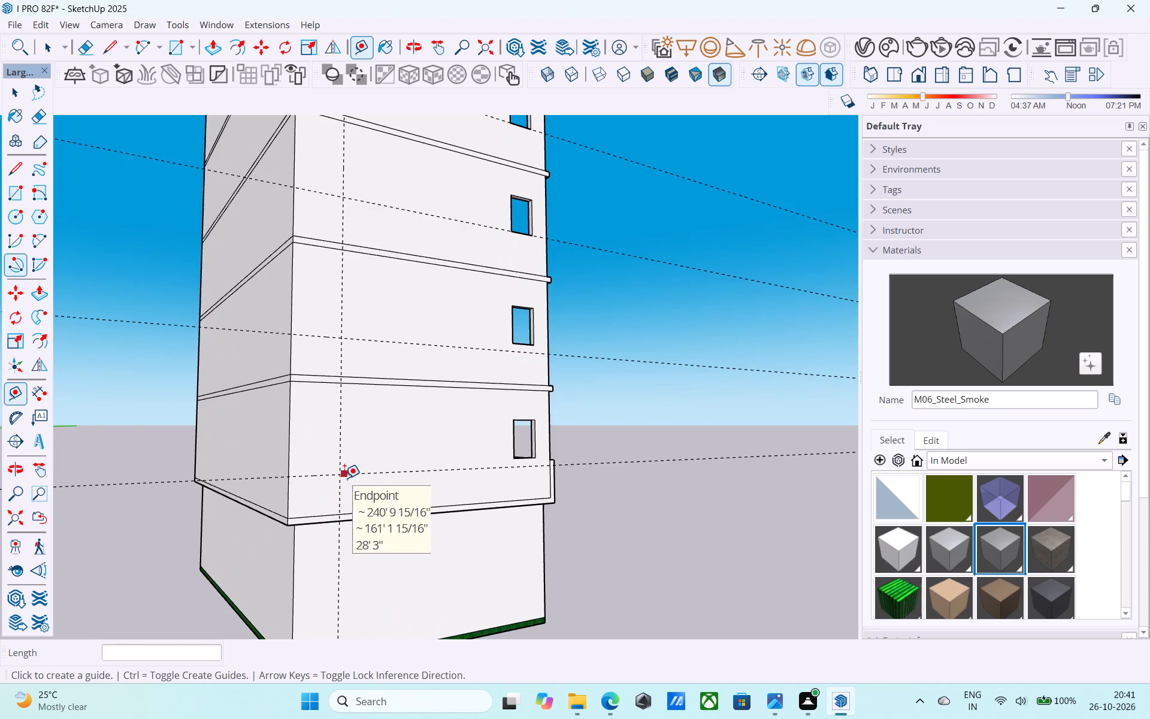
pyautogui.scroll(10, 344, 478)
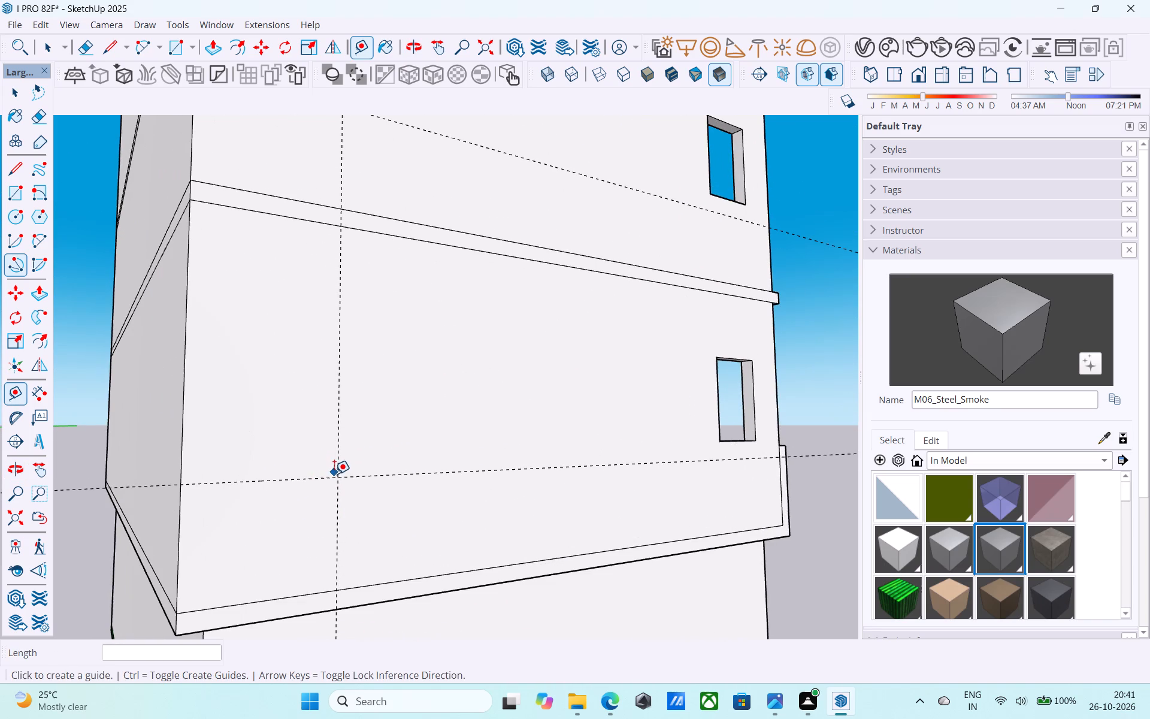
pyautogui.press('r')
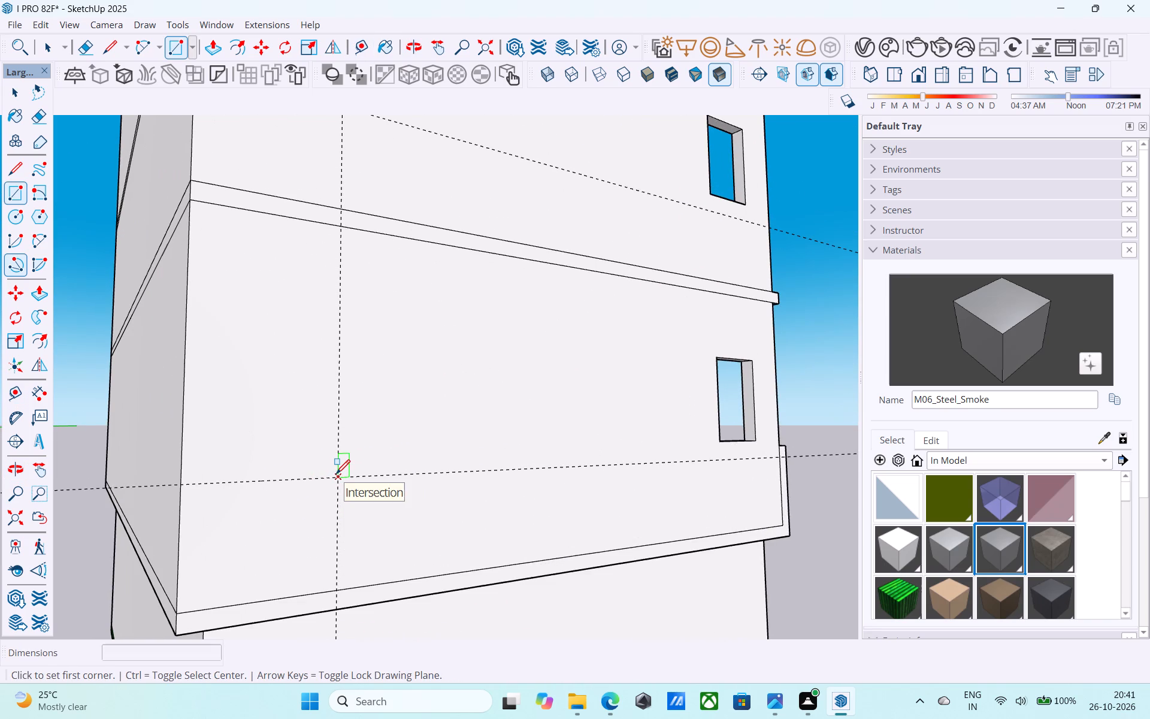
pyautogui.click(336, 476)
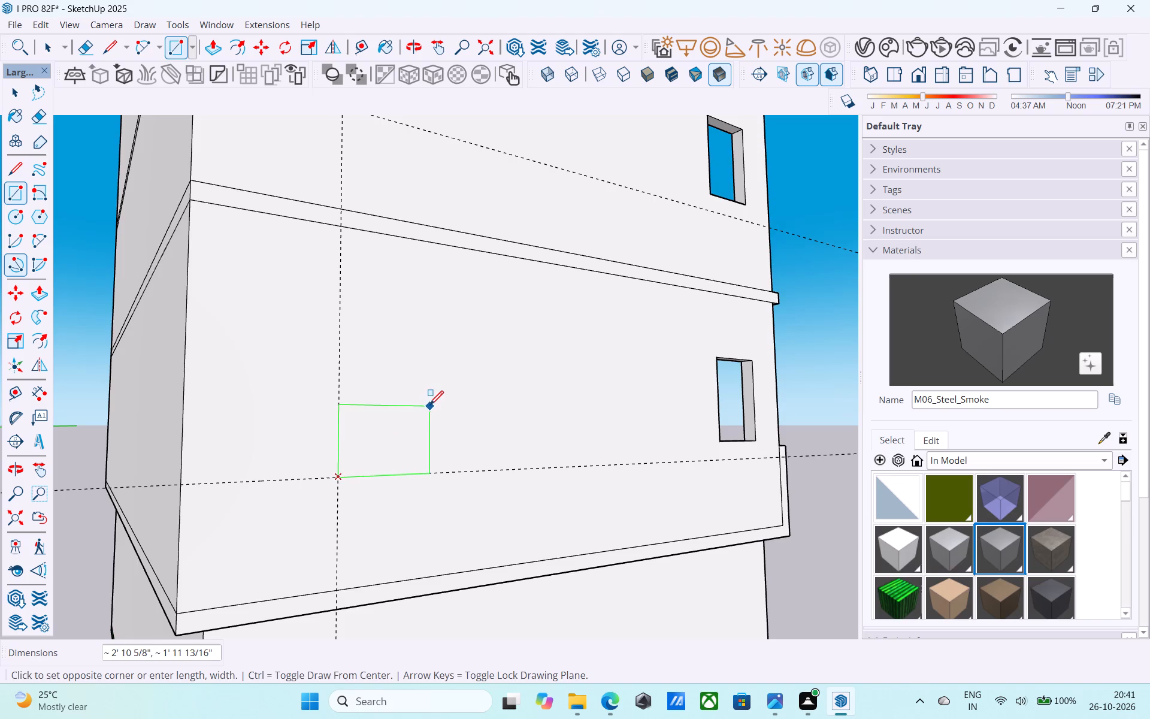
pyautogui.moveTo(429, 406); pyautogui.dragTo(283, 526, button='middle')
pyautogui.scroll(1, 283, 526)
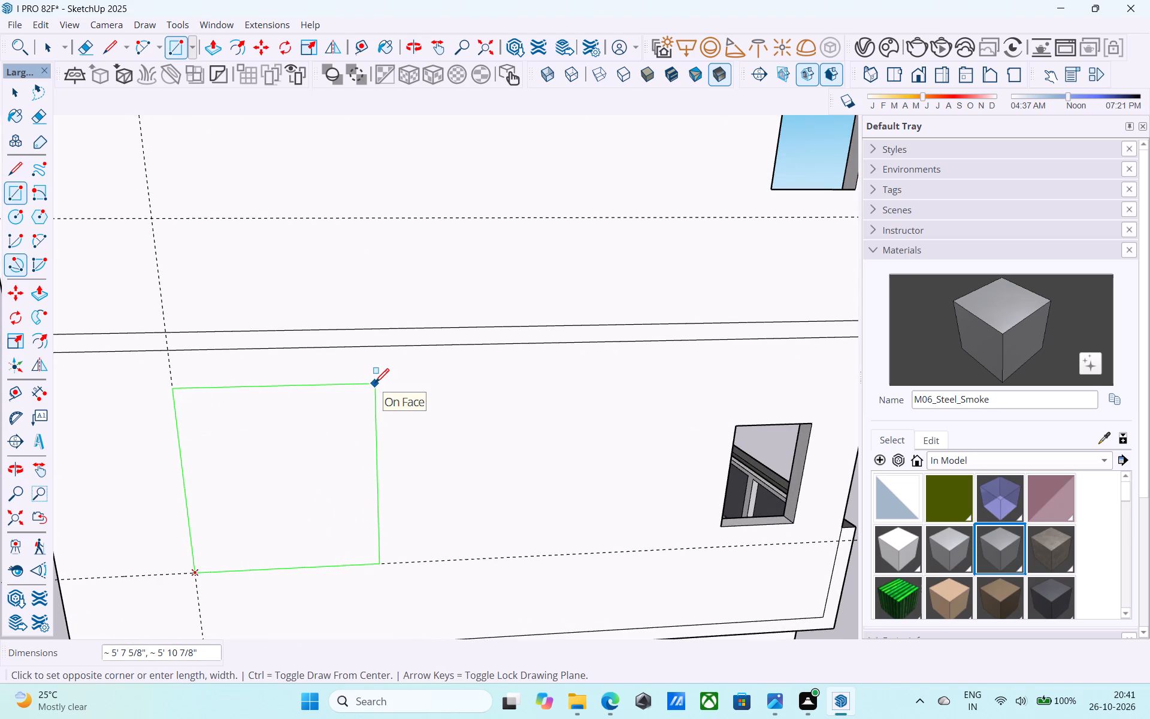
pyautogui.write("4',4'")
pyautogui.press('Return')
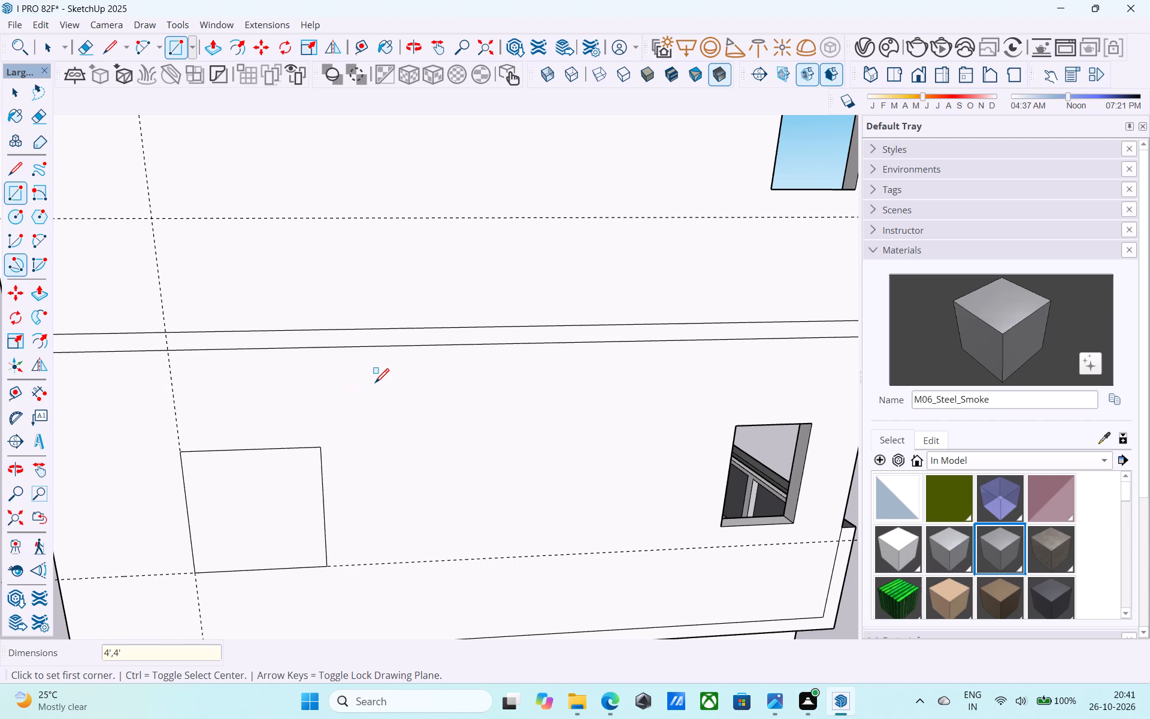
# Copy the square face up the side wall to the guide intersections on the second, third and fourth floors.
pyautogui.scroll(-13, 356, 403)
pyautogui.moveTo(361, 399); pyautogui.dragTo(370, 358, button='middle')
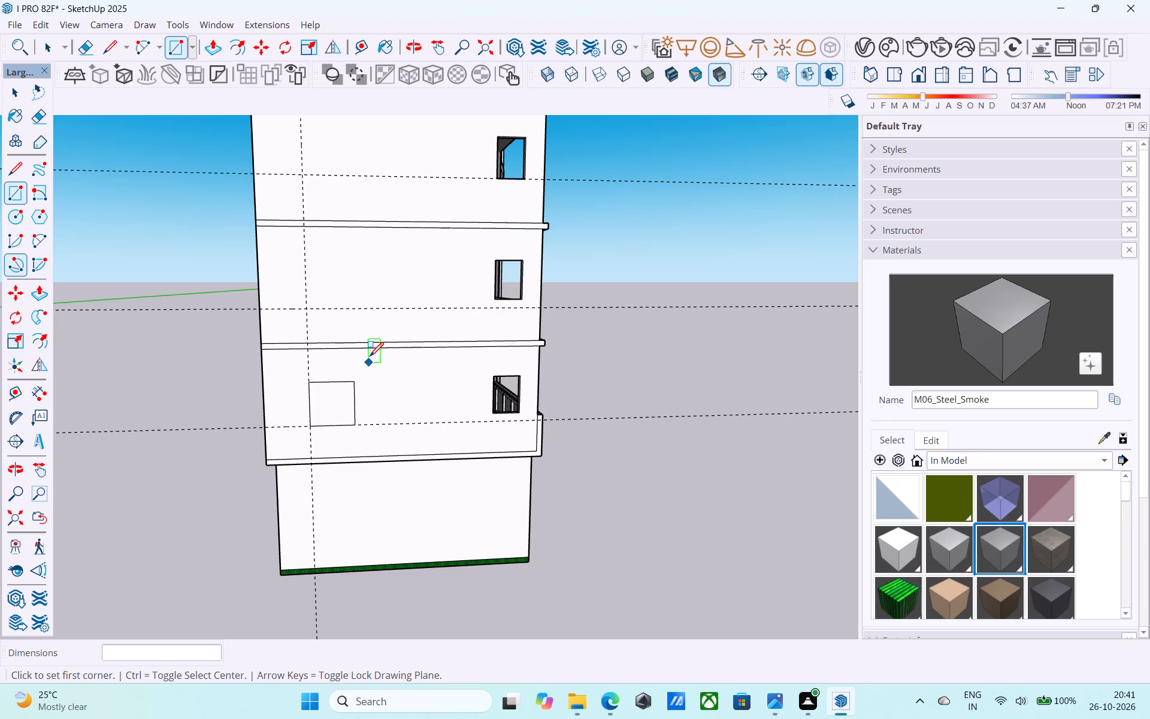
pyautogui.scroll(-4, 357, 319)
pyautogui.moveTo(356, 321); pyautogui.dragTo(366, 392, button='middle')
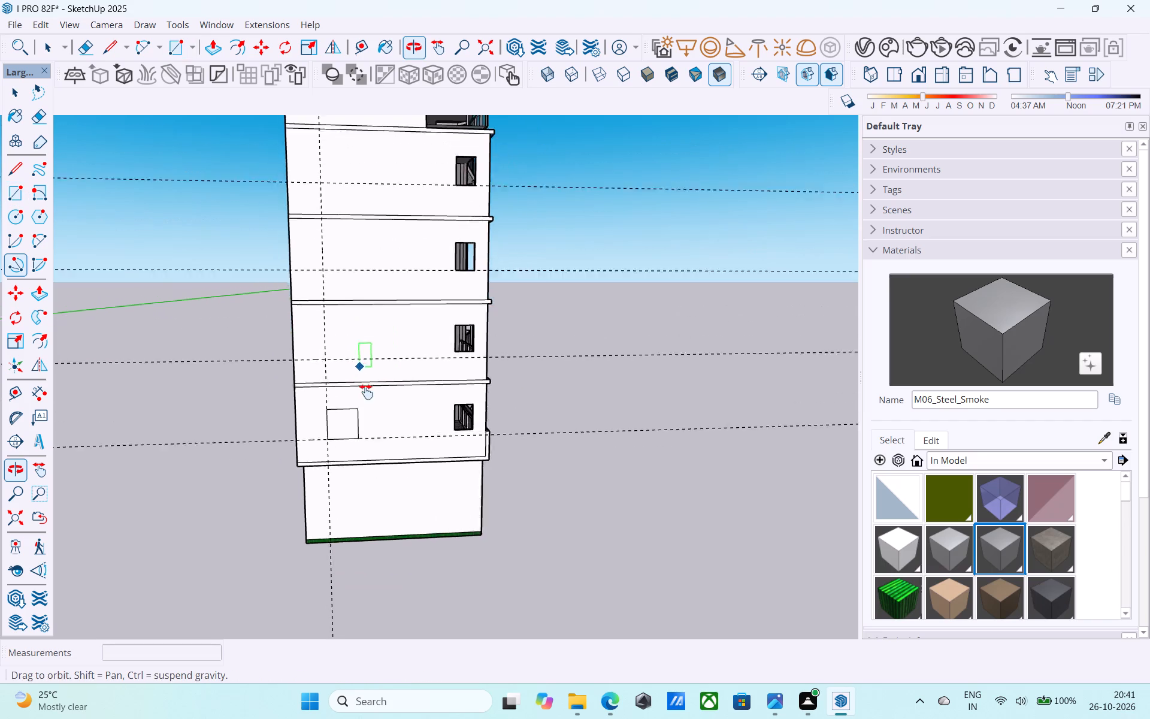
pyautogui.moveTo(366, 392); pyautogui.dragTo(428, 451, button='middle')
pyautogui.scroll(2, 380, 481)
pyautogui.press('space')
pyautogui.click(401, 503)
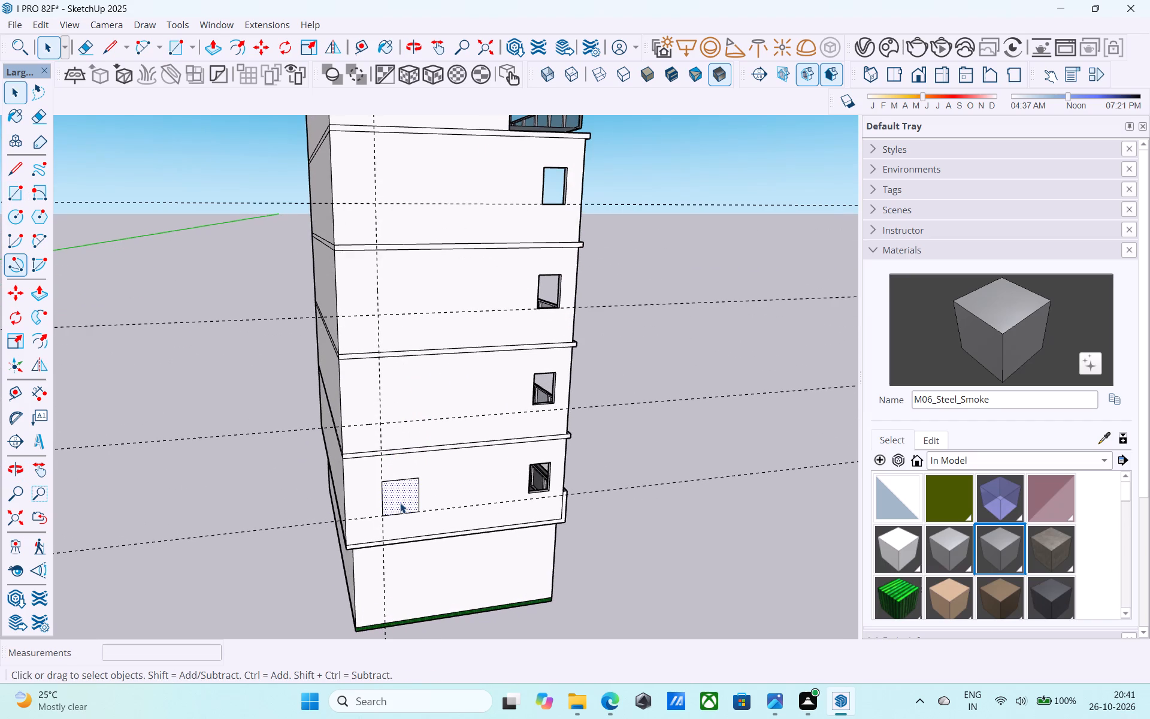
pyautogui.press('m')
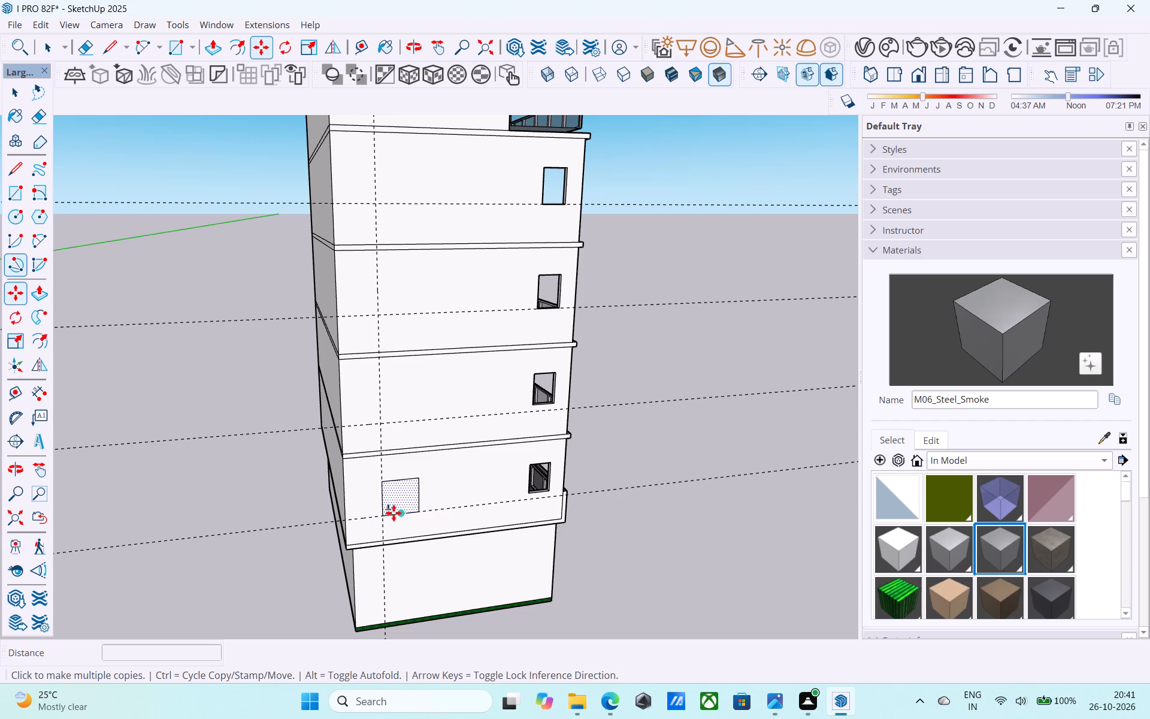
pyautogui.click(387, 515)
pyautogui.scroll(5, 385, 415)
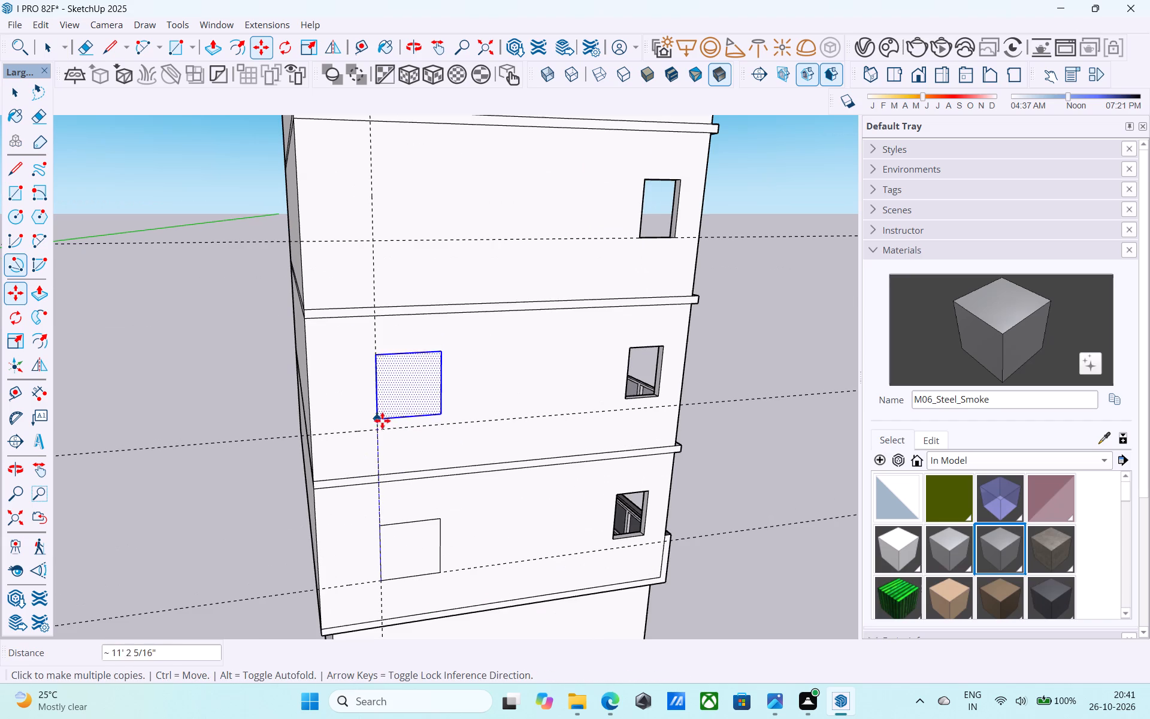
pyautogui.click(383, 433)
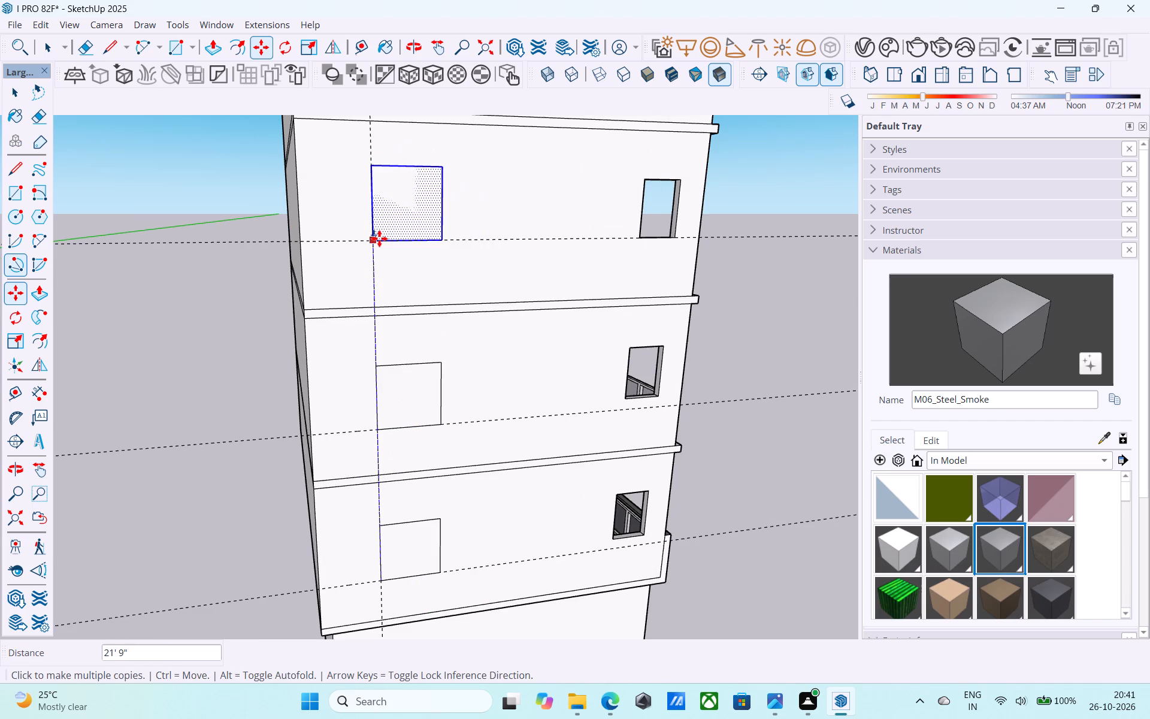
pyautogui.click(379, 238)
pyautogui.scroll(-11, 440, 459)
pyautogui.scroll(13, 440, 298)
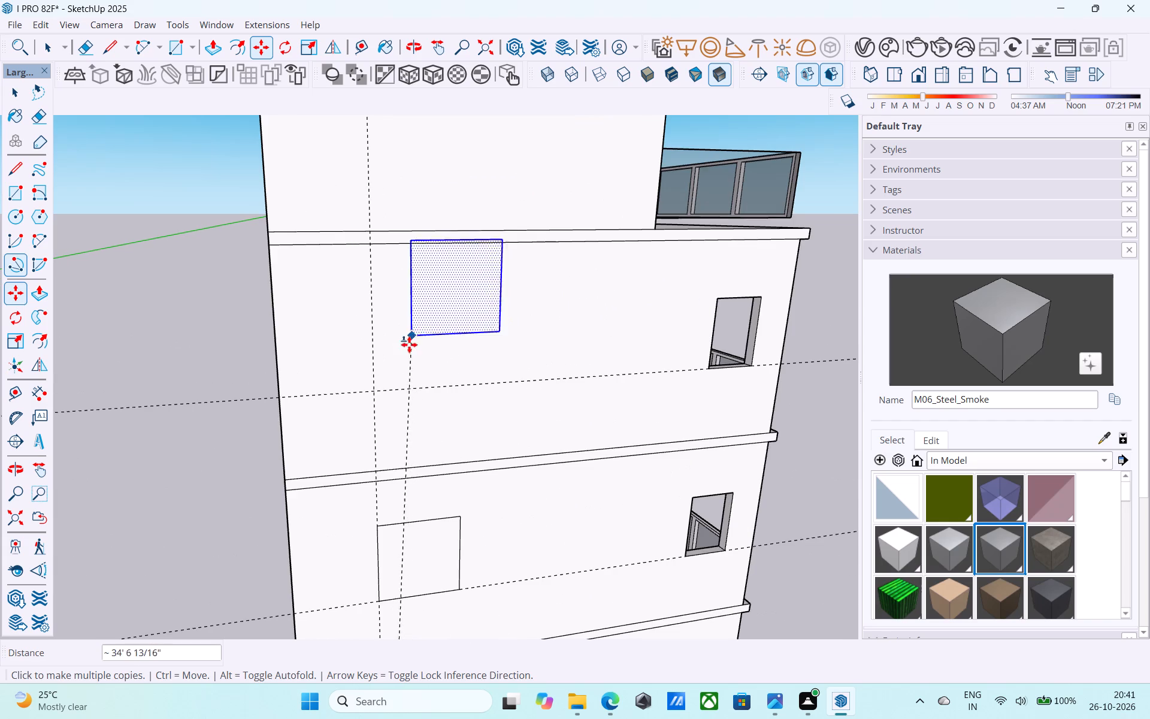
pyautogui.click(379, 391)
# Place a horizontal guide about 3' above the top floor's band on the same side wall.
pyautogui.scroll(-6, 383, 392)
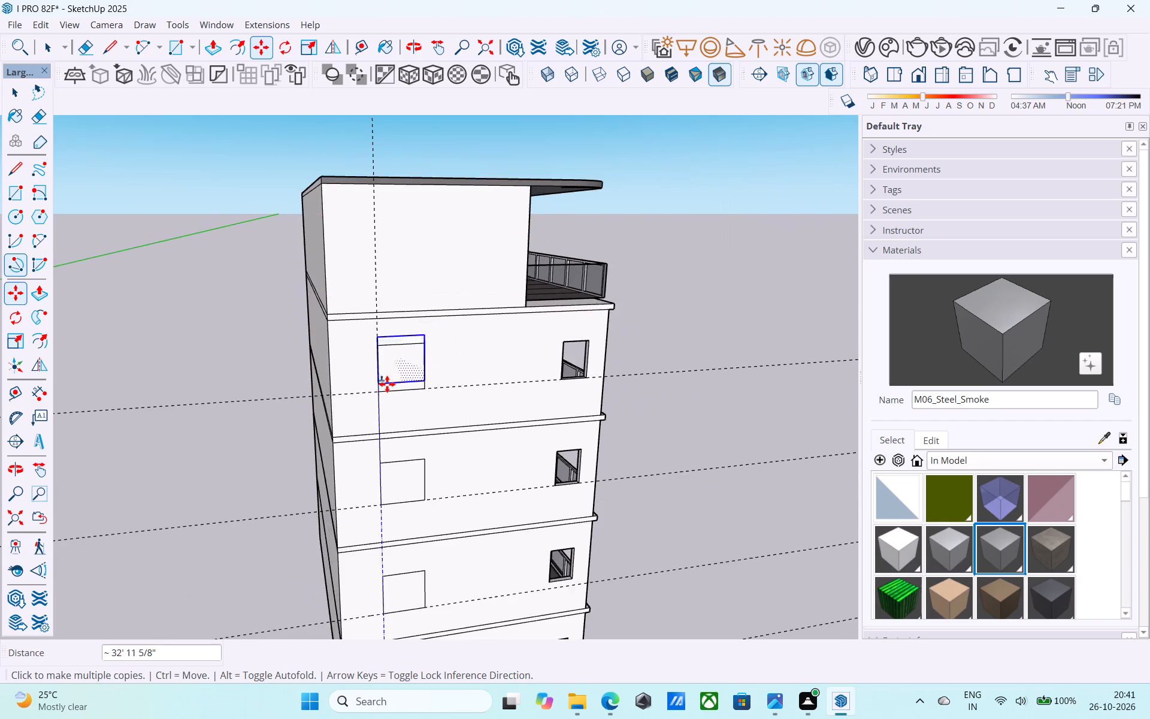
pyautogui.scroll(-3, 387, 384)
pyautogui.keyDown('shift'); pyautogui.moveTo(387, 384); pyautogui.dragTo(189, 423, button='middle'); pyautogui.keyUp('shift')
pyautogui.moveTo(288, 366); pyautogui.dragTo(336, 413, button='middle')
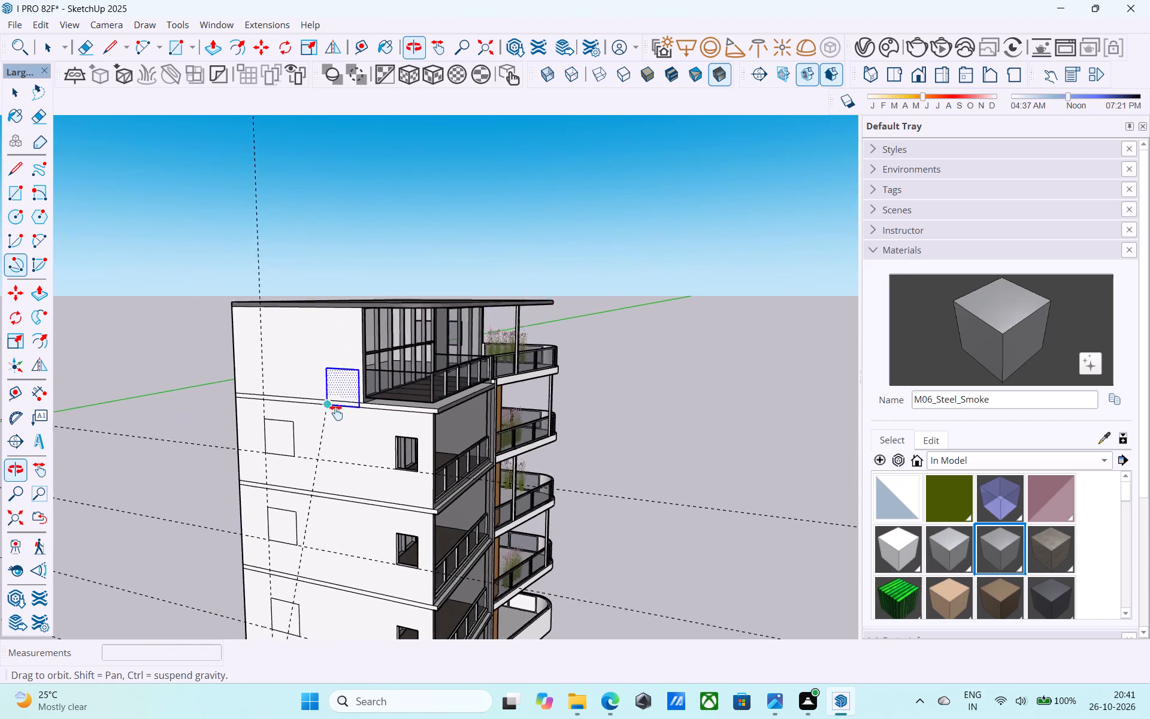
pyautogui.moveTo(336, 413); pyautogui.dragTo(437, 392, button='middle')
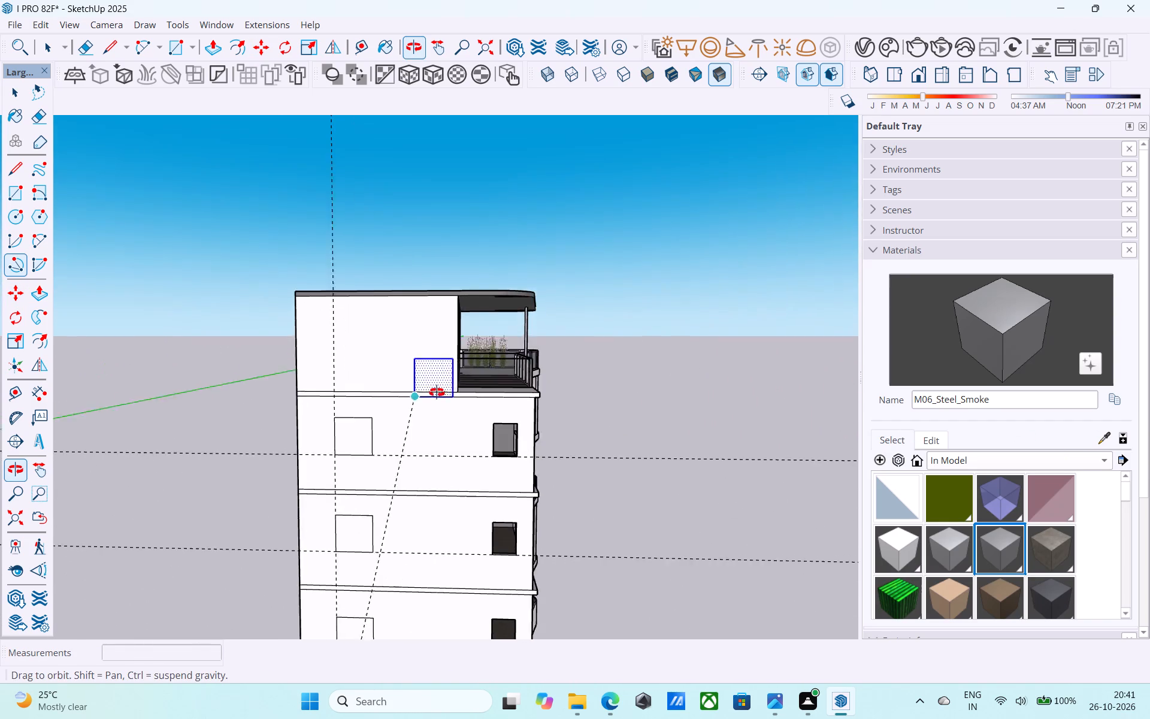
pyautogui.moveTo(437, 392); pyautogui.dragTo(435, 392, button='middle')
pyautogui.scroll(4, 311, 382)
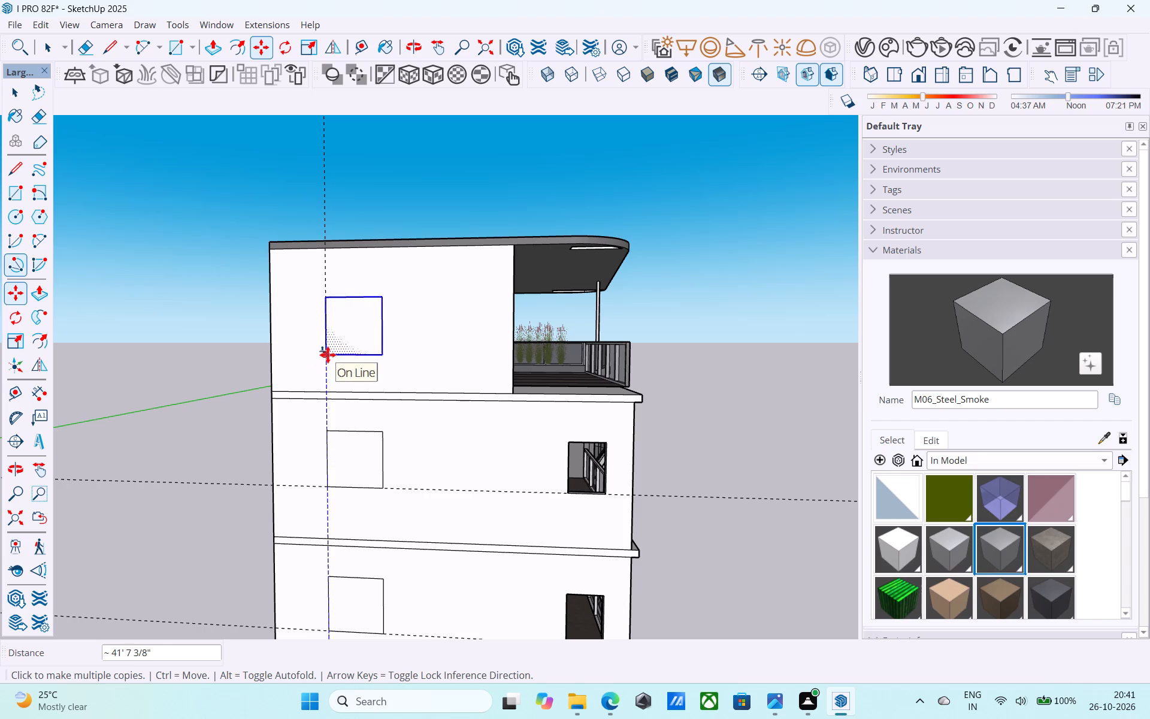
pyautogui.moveTo(447, 337); pyautogui.dragTo(436, 340, button='middle')
pyautogui.press('space')
pyautogui.scroll(1, 436, 340)
pyautogui.press('t')
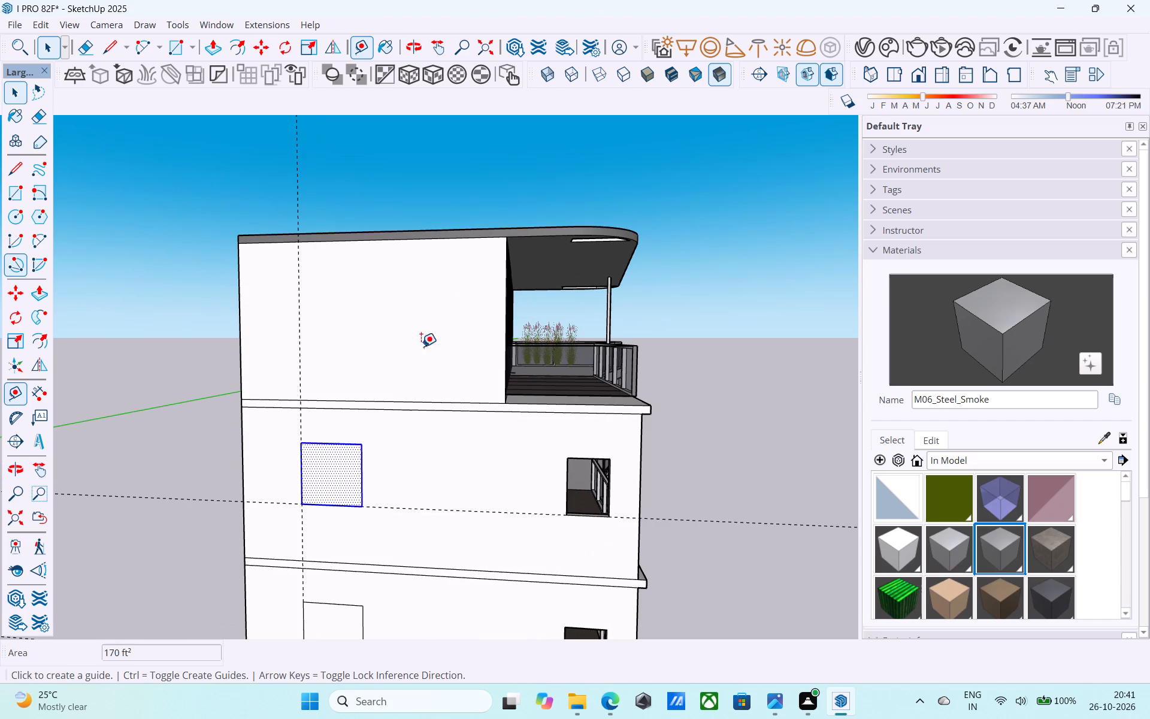
pyautogui.moveTo(353, 387); pyautogui.dragTo(199, 431, button='middle')
pyautogui.scroll(4, 212, 428)
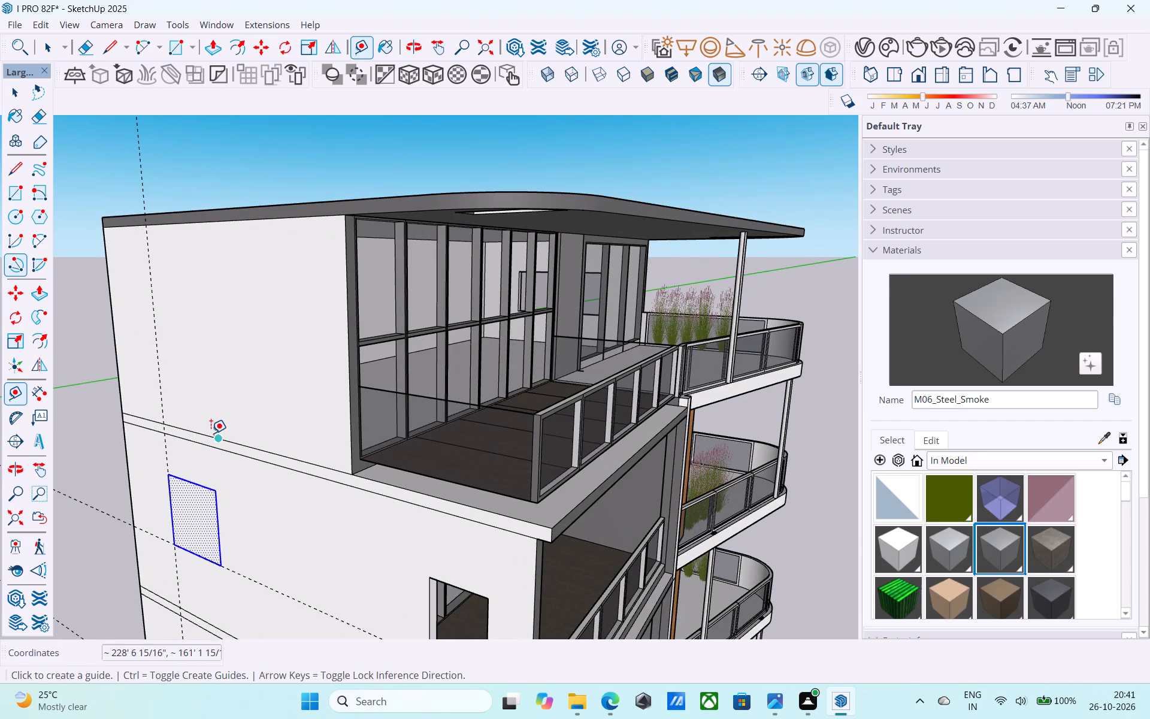
pyautogui.click(211, 433)
pyautogui.click(224, 379)
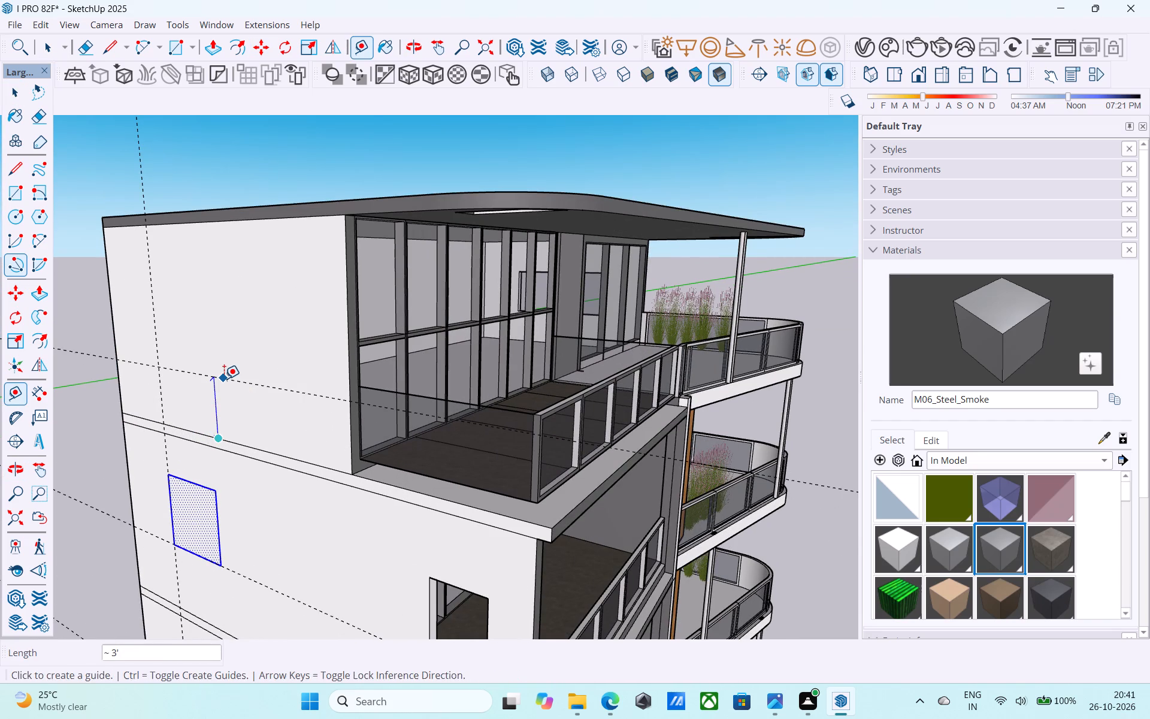
# Copy the fourth-floor square up to the guide intersection on the top floor.
pyautogui.moveTo(224, 379); pyautogui.dragTo(320, 368, button='middle')
pyautogui.scroll(1, 304, 373)
pyautogui.scroll(-6, 329, 364)
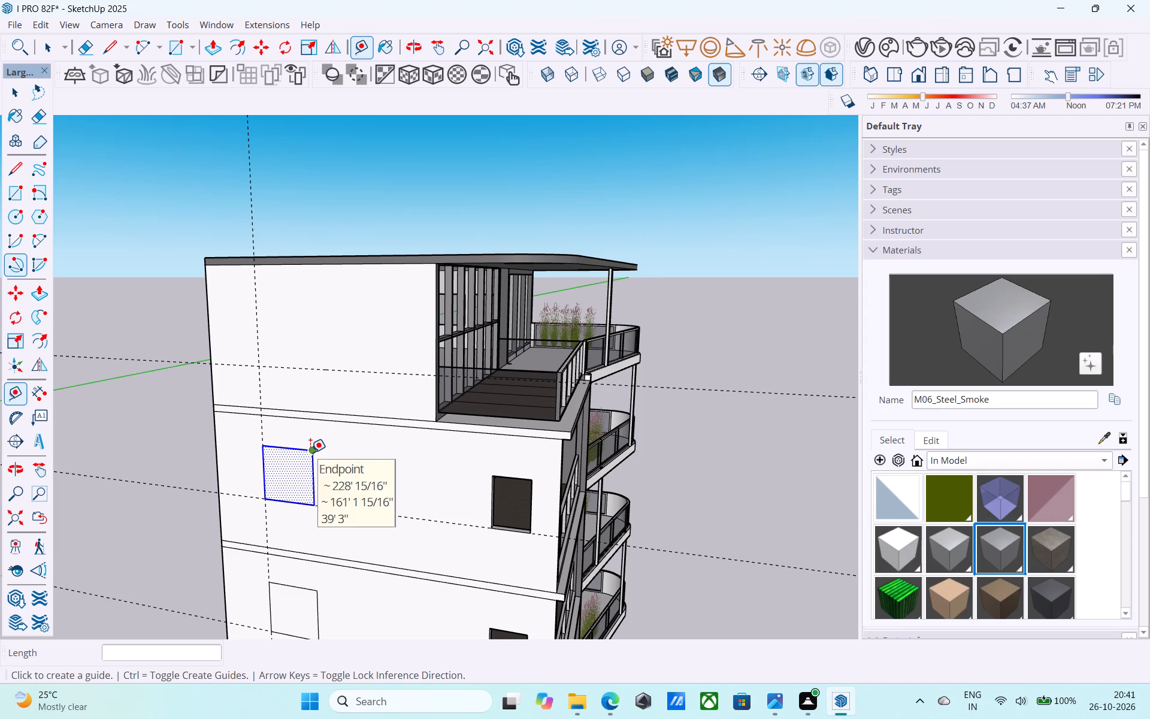
pyautogui.press('m')
pyautogui.click(268, 497)
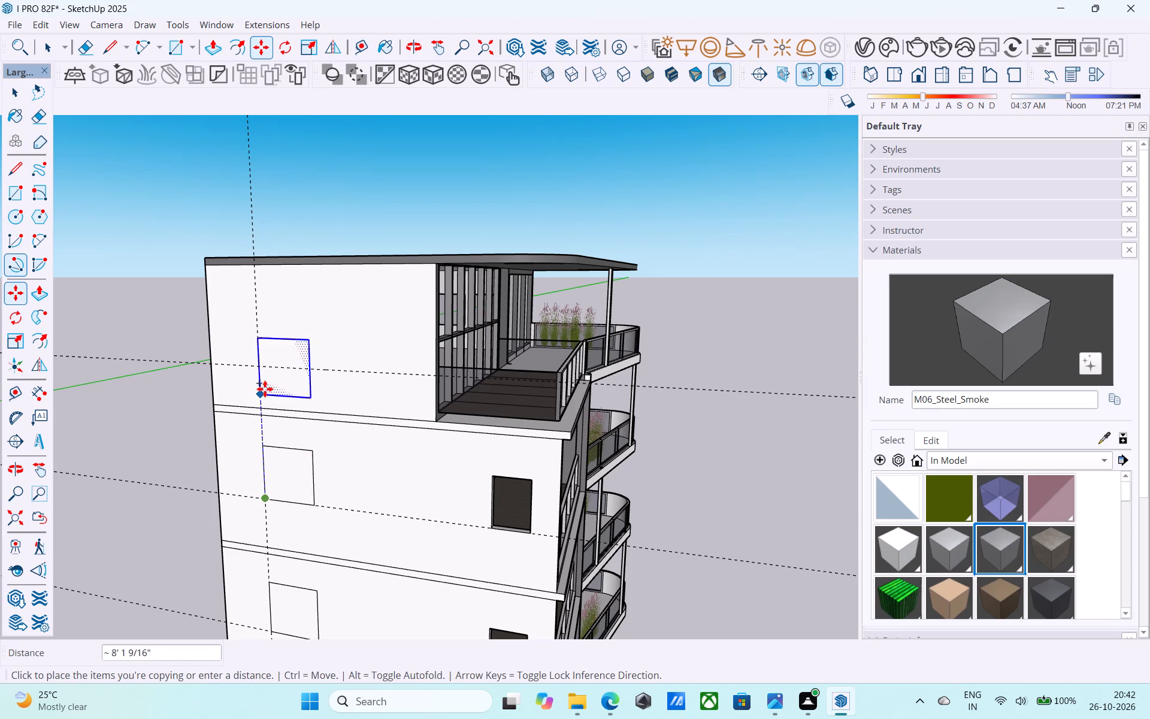
pyautogui.click(262, 367)
pyautogui.scroll(1, 262, 367)
pyautogui.moveTo(262, 366); pyautogui.dragTo(331, 356, button='middle')
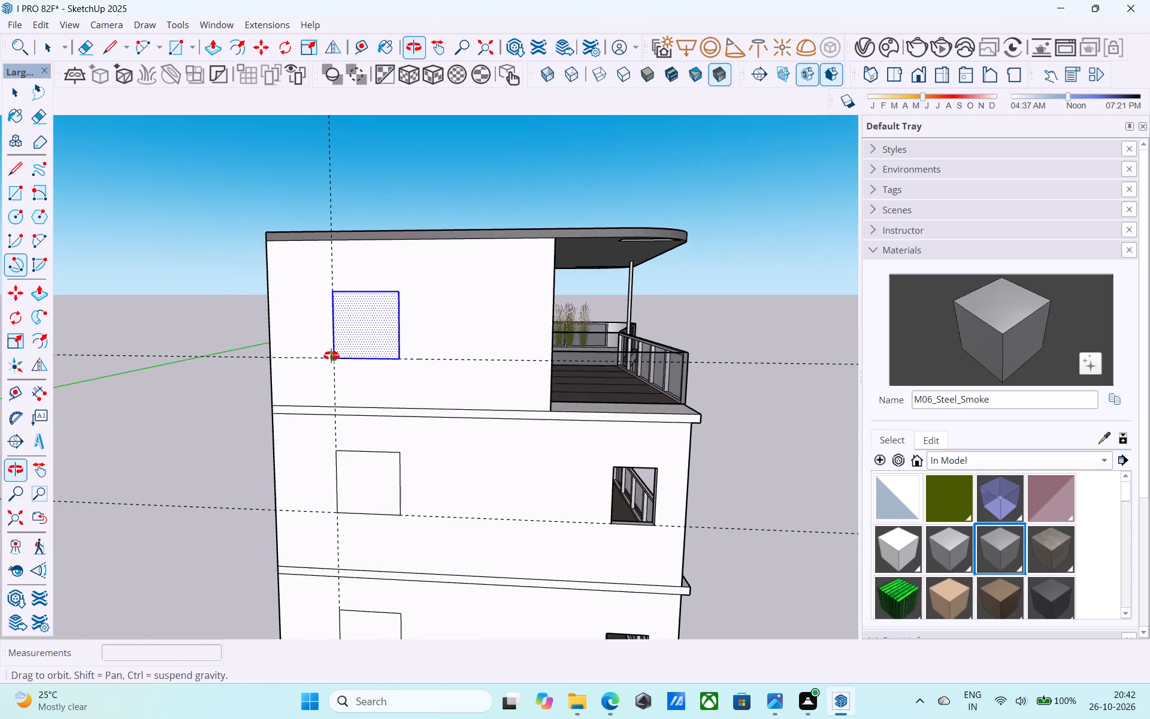
pyautogui.moveTo(331, 356); pyautogui.dragTo(309, 379, button='middle')
# Push the top-floor square 6" through the wall to cut a window opening.
pyautogui.press('space')
pyautogui.click(343, 357)
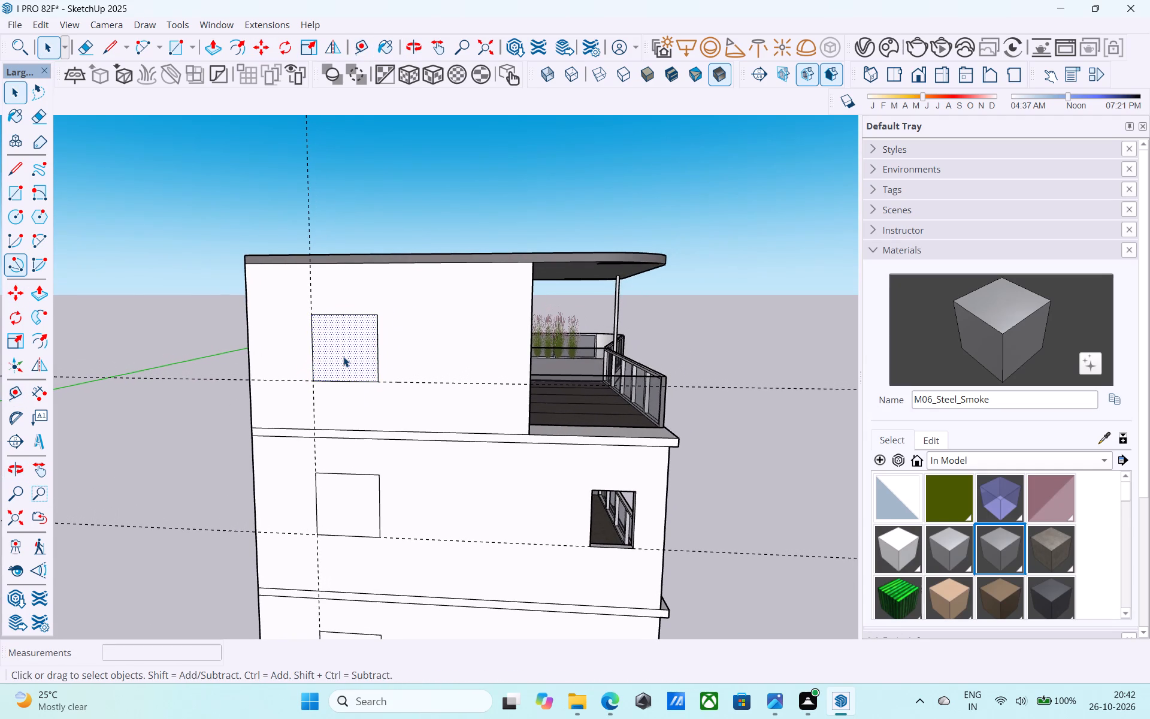
pyautogui.press('p')
pyautogui.click(343, 357)
pyautogui.scroll(4, 343, 357)
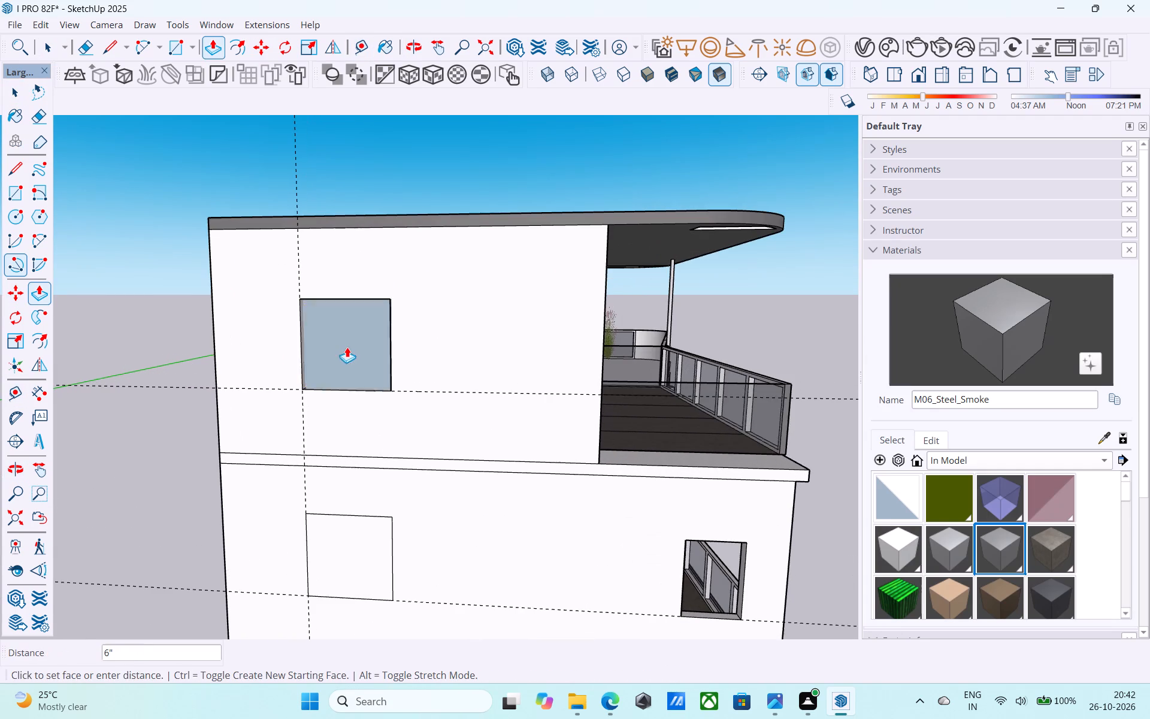
pyautogui.scroll(2, 348, 344)
pyautogui.click(348, 343)
# Cut the same 6" deep window openings from the squares on the fourth, third, second and first floors.
pyautogui.scroll(1, 348, 308)
pyautogui.scroll(-7, 348, 301)
pyautogui.doubleClick(350, 430)
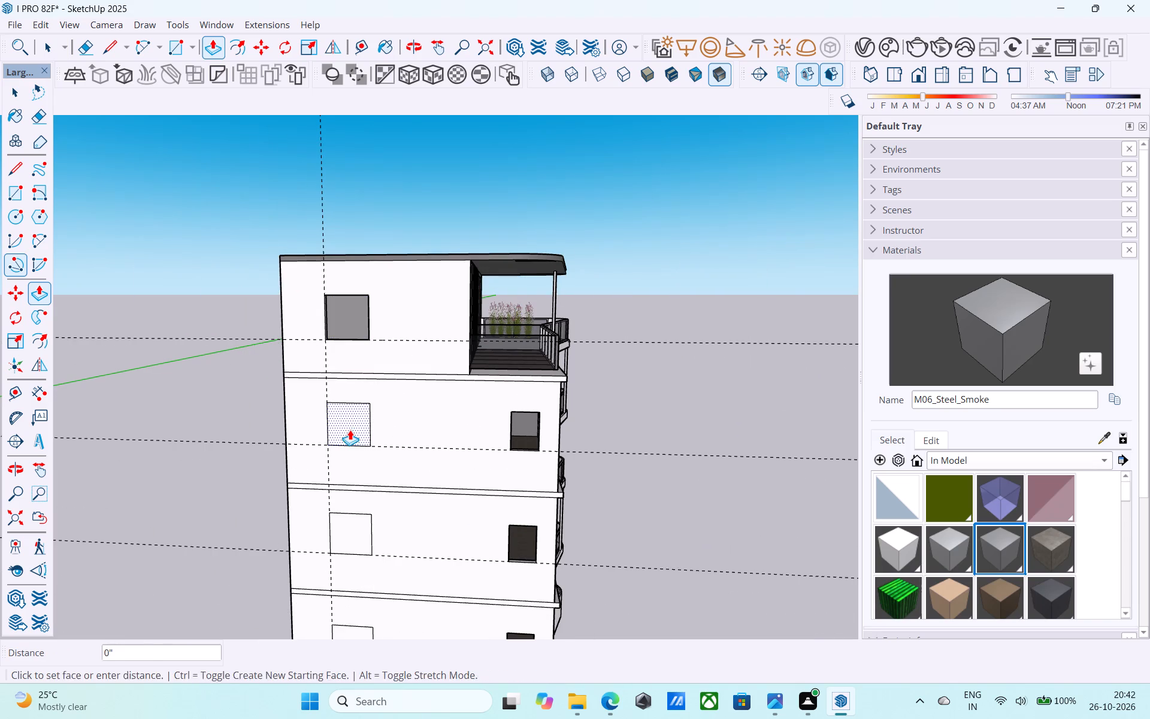
pyautogui.scroll(-11, 348, 365)
pyautogui.scroll(14, 336, 396)
pyautogui.doubleClick(347, 408)
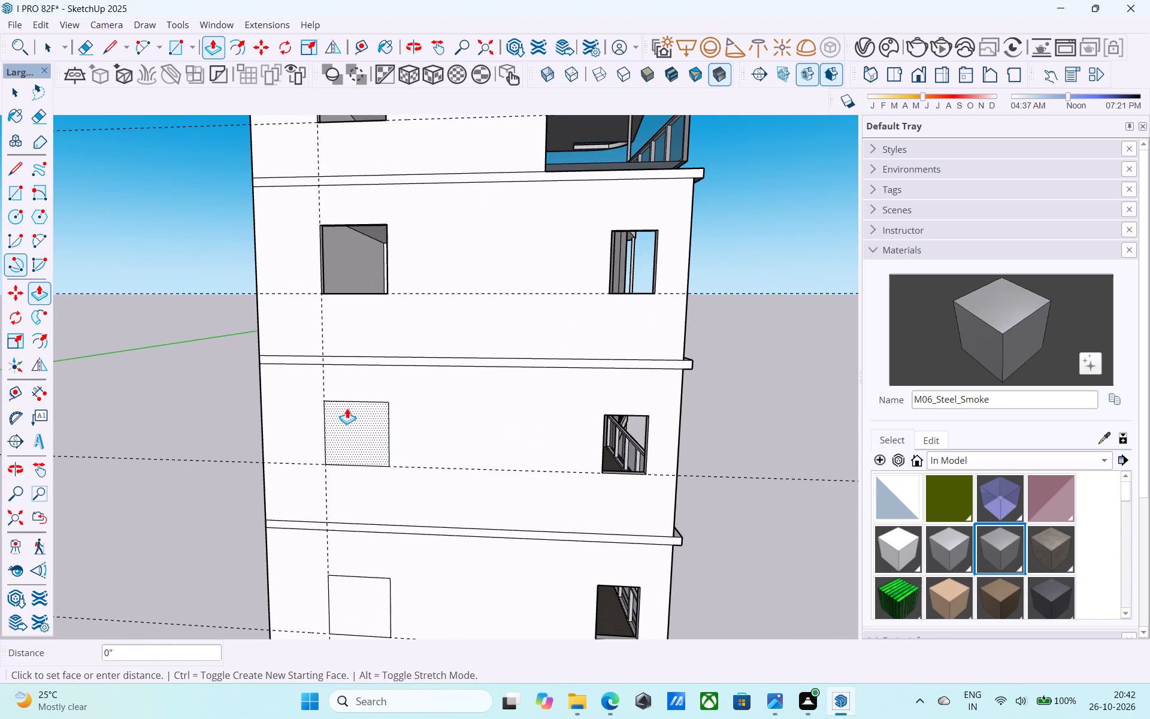
pyautogui.scroll(-12, 331, 340)
pyautogui.scroll(9, 341, 425)
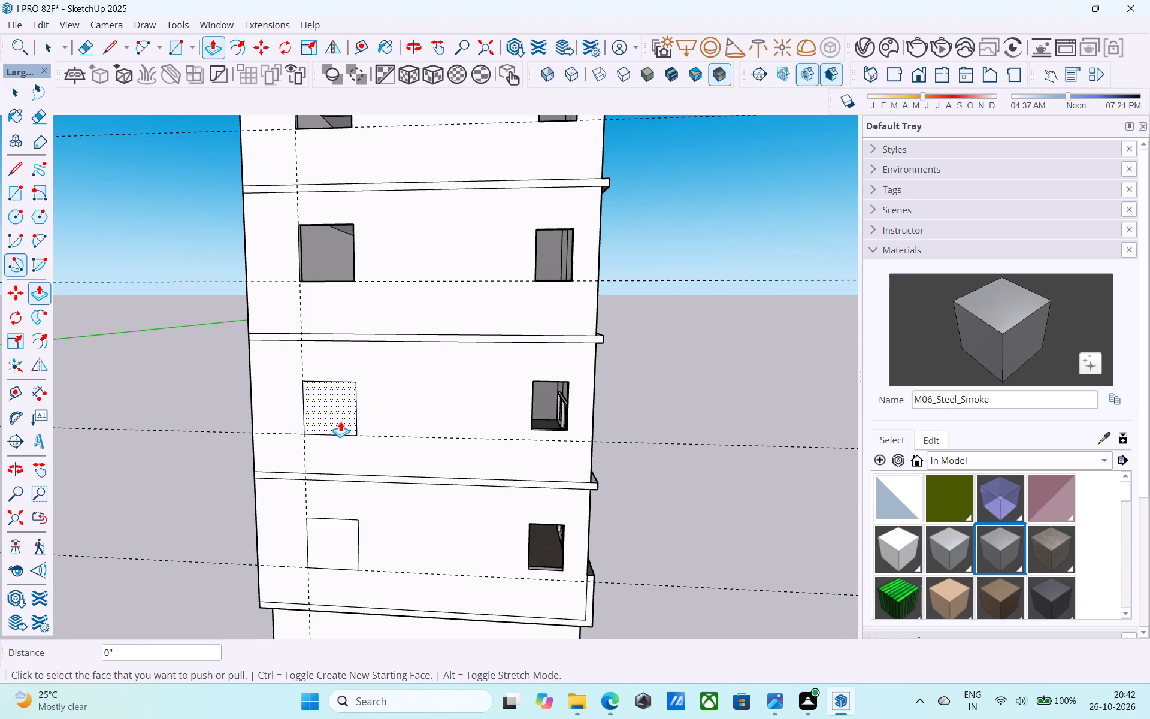
pyautogui.doubleClick(340, 421)
pyautogui.scroll(-11, 340, 382)
pyautogui.scroll(9, 342, 424)
pyautogui.doubleClick(336, 431)
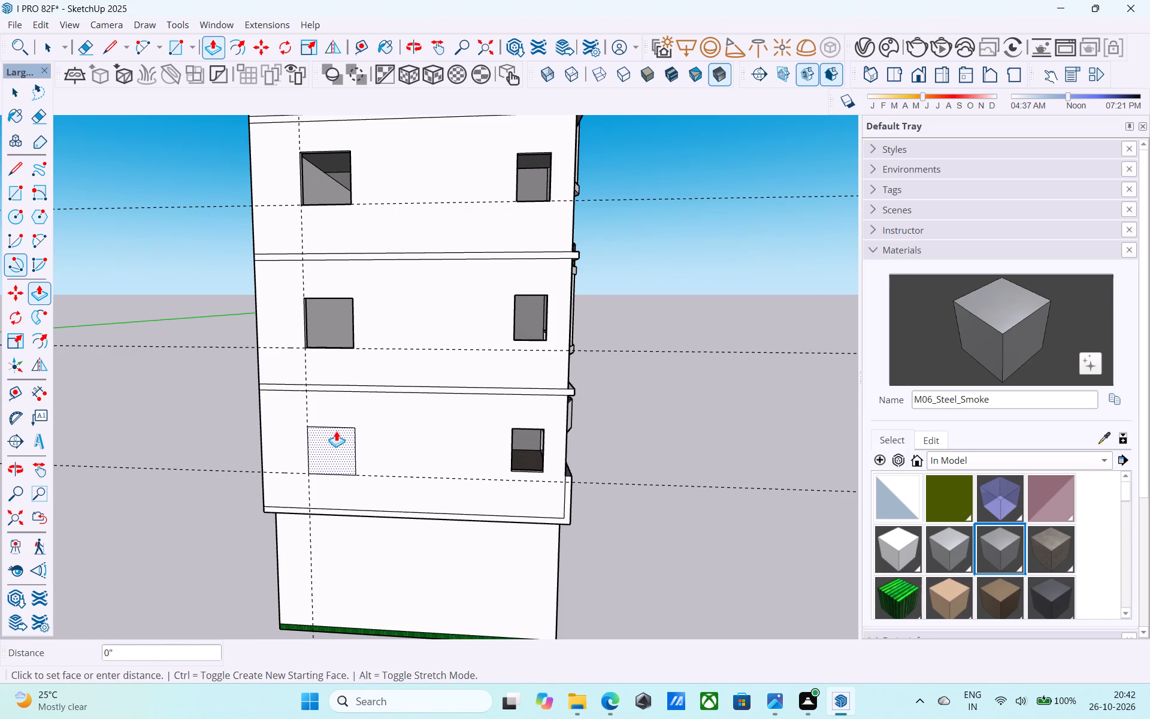
# Erase all the horizontal guides and the vertical guide around the building.
pyautogui.scroll(-9, 336, 431)
pyautogui.moveTo(333, 430); pyautogui.dragTo(136, 441, button='middle')
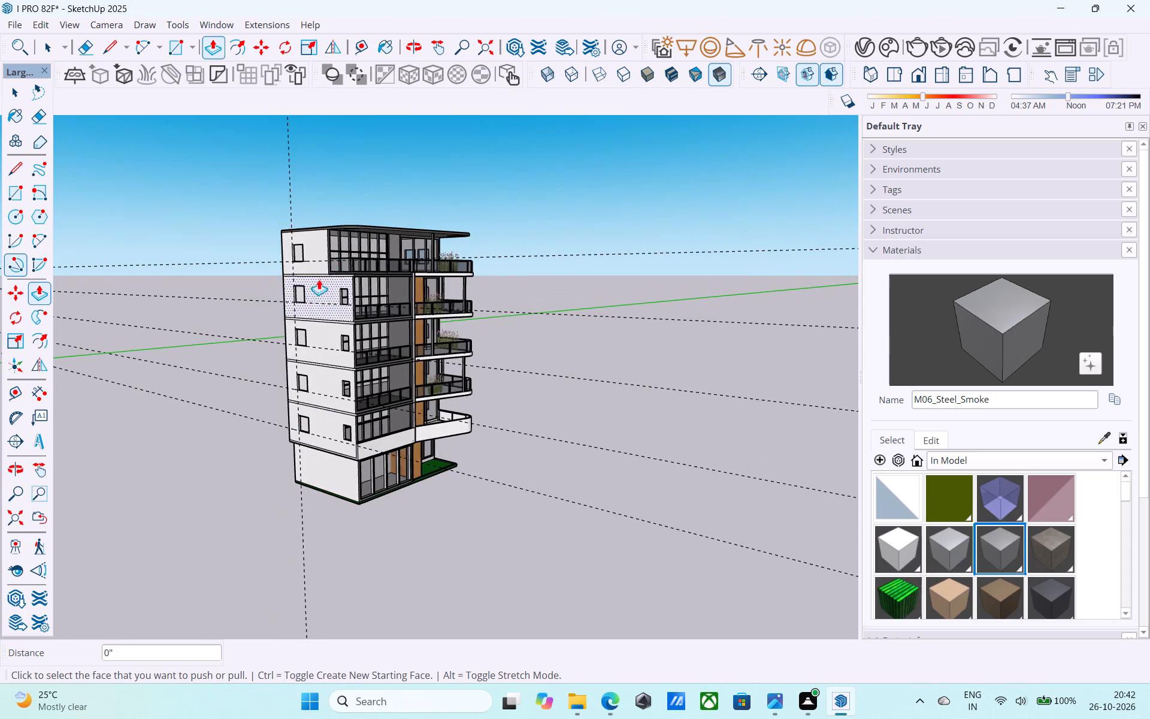
pyautogui.scroll(3, 334, 245)
pyautogui.press('e')
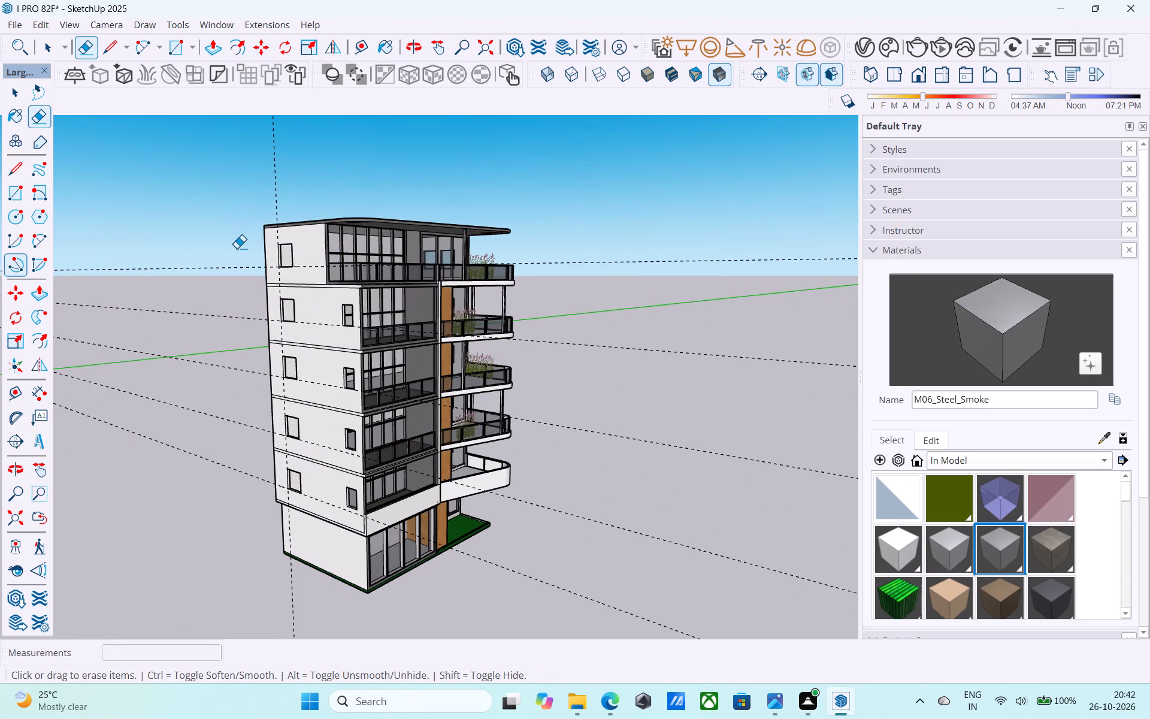
pyautogui.moveTo(231, 248); pyautogui.dragTo(201, 470)
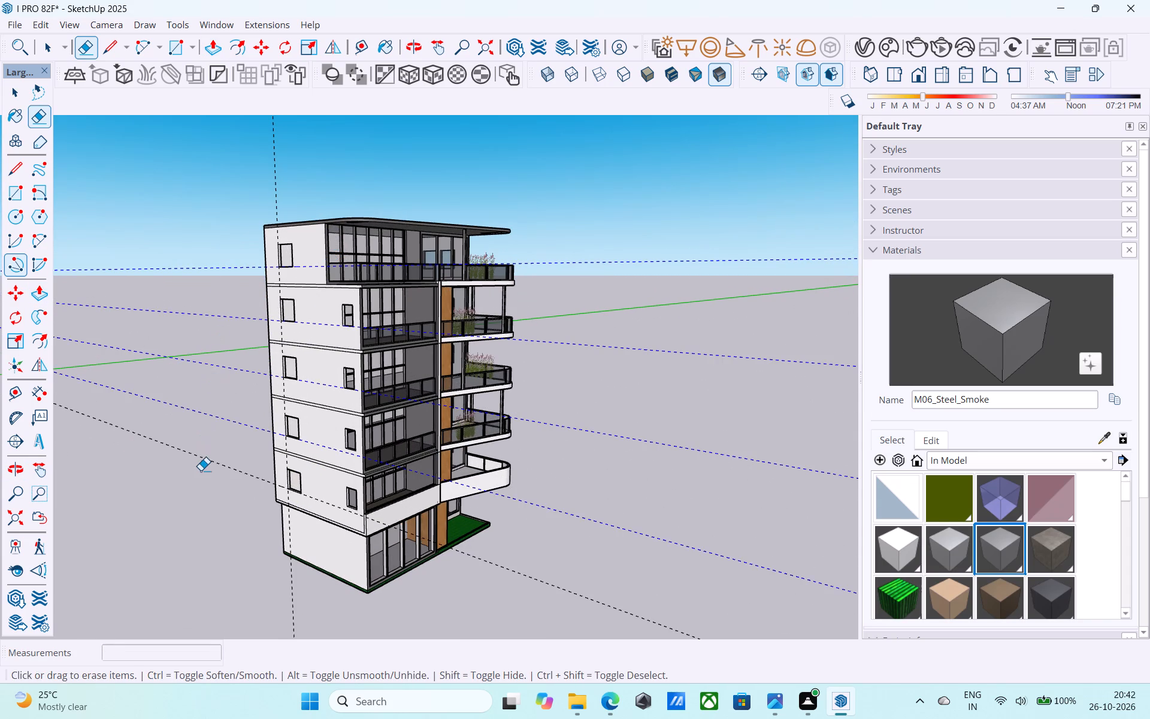
pyautogui.moveTo(201, 470); pyautogui.dragTo(201, 476)
pyautogui.moveTo(277, 156); pyautogui.dragTo(257, 159)
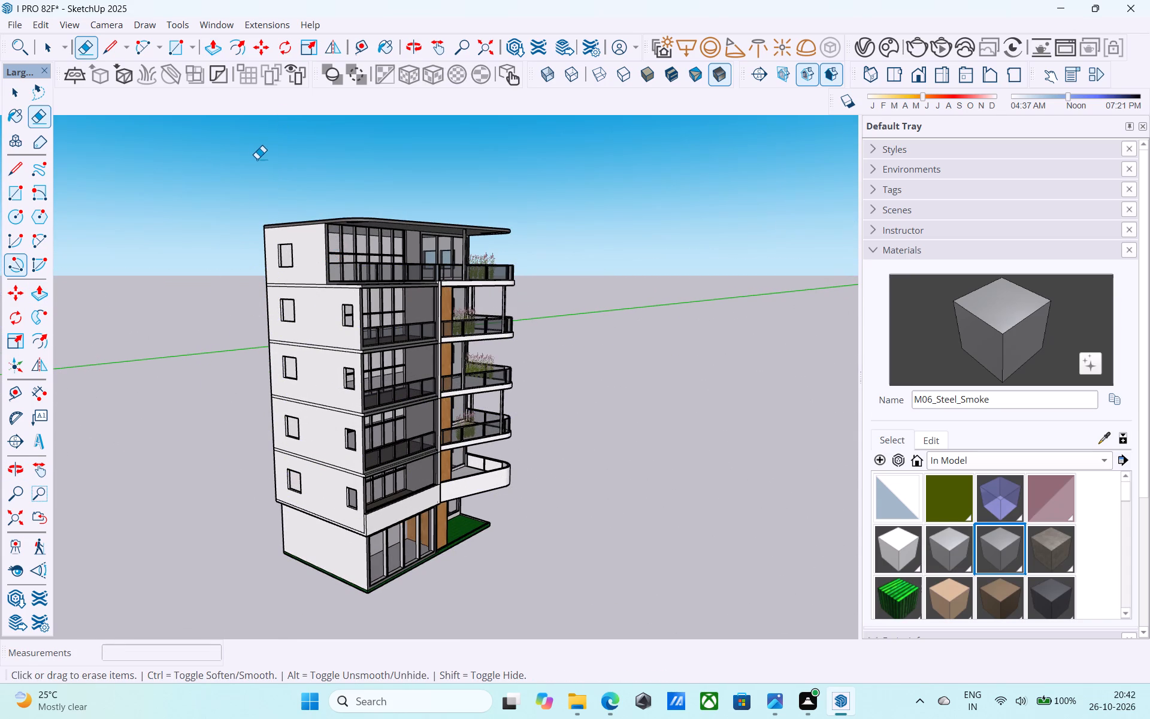
# Examine the facades, balconies and room interiors around the building, including the inner side of the paned window wall.
pyautogui.moveTo(325, 220); pyautogui.dragTo(291, 217, button='middle')
pyautogui.scroll(1, 298, 217)
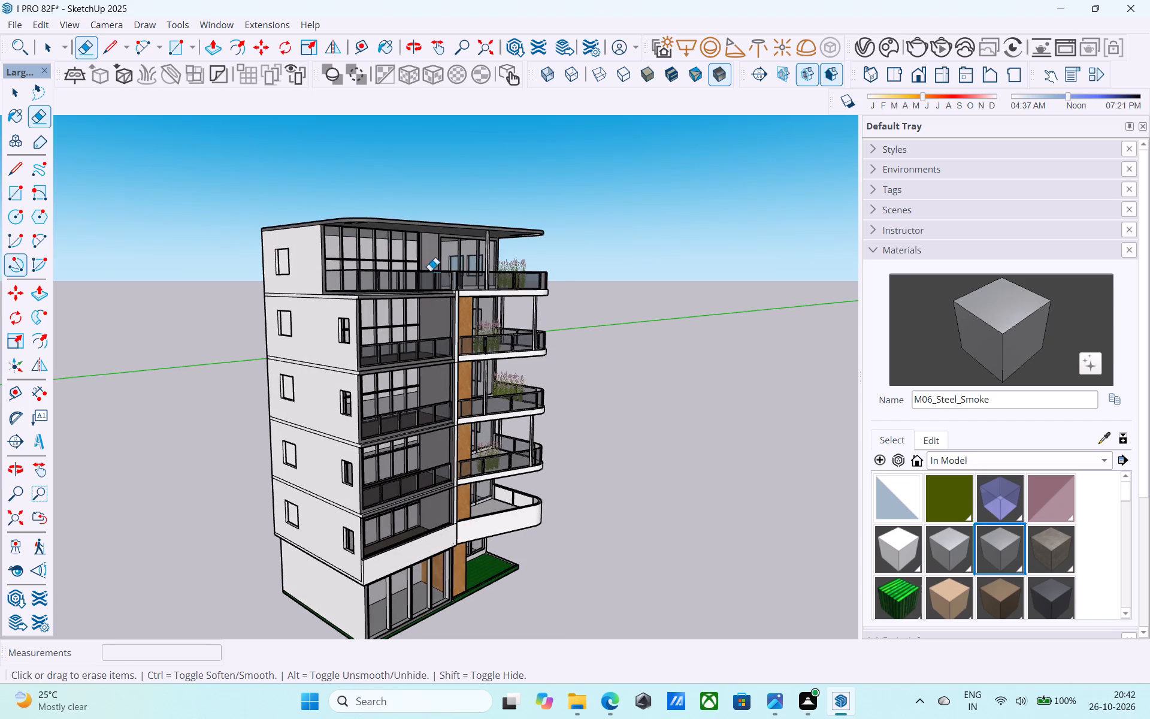
pyautogui.moveTo(525, 283); pyautogui.dragTo(51, 328, button='middle')
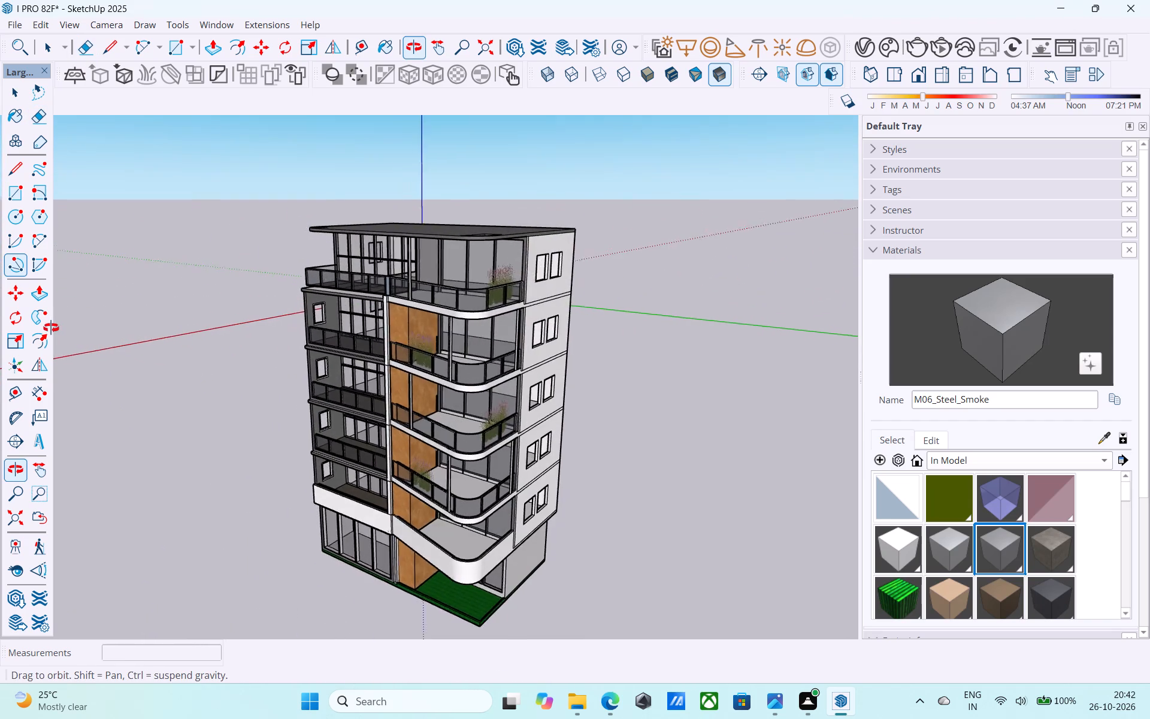
pyautogui.moveTo(51, 328); pyautogui.dragTo(690, 246, button='middle')
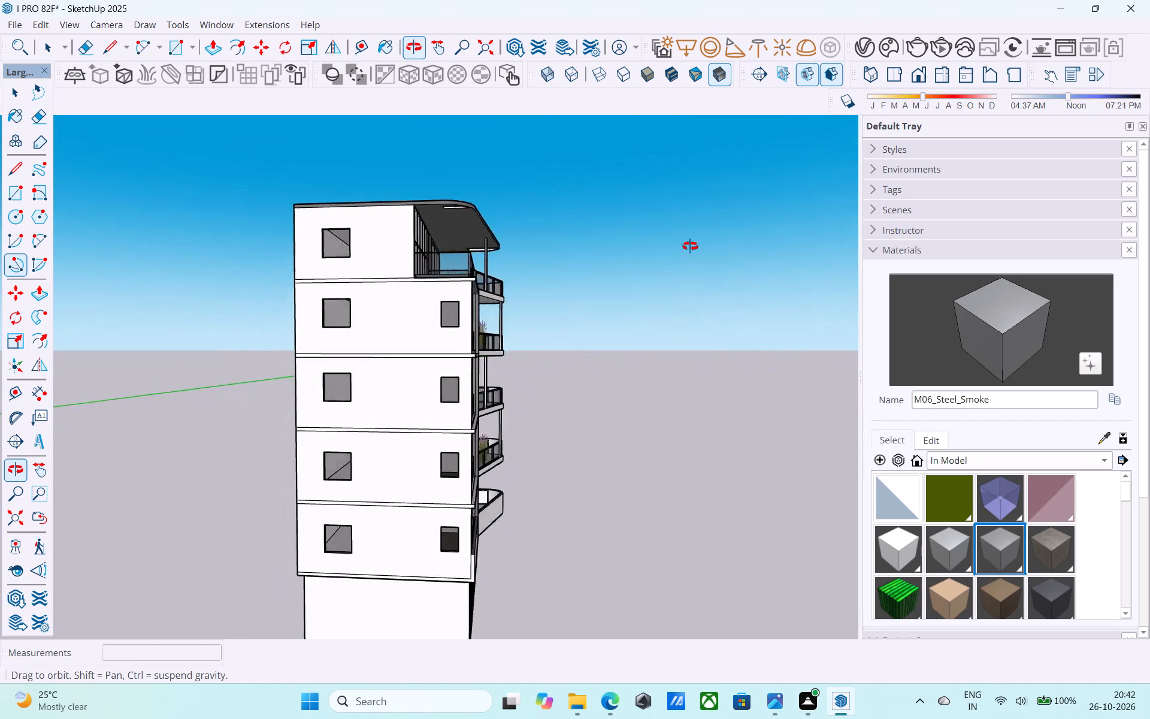
pyautogui.moveTo(690, 246); pyautogui.dragTo(189, 288, button='middle')
pyautogui.moveTo(525, 300); pyautogui.dragTo(460, 300, button='middle')
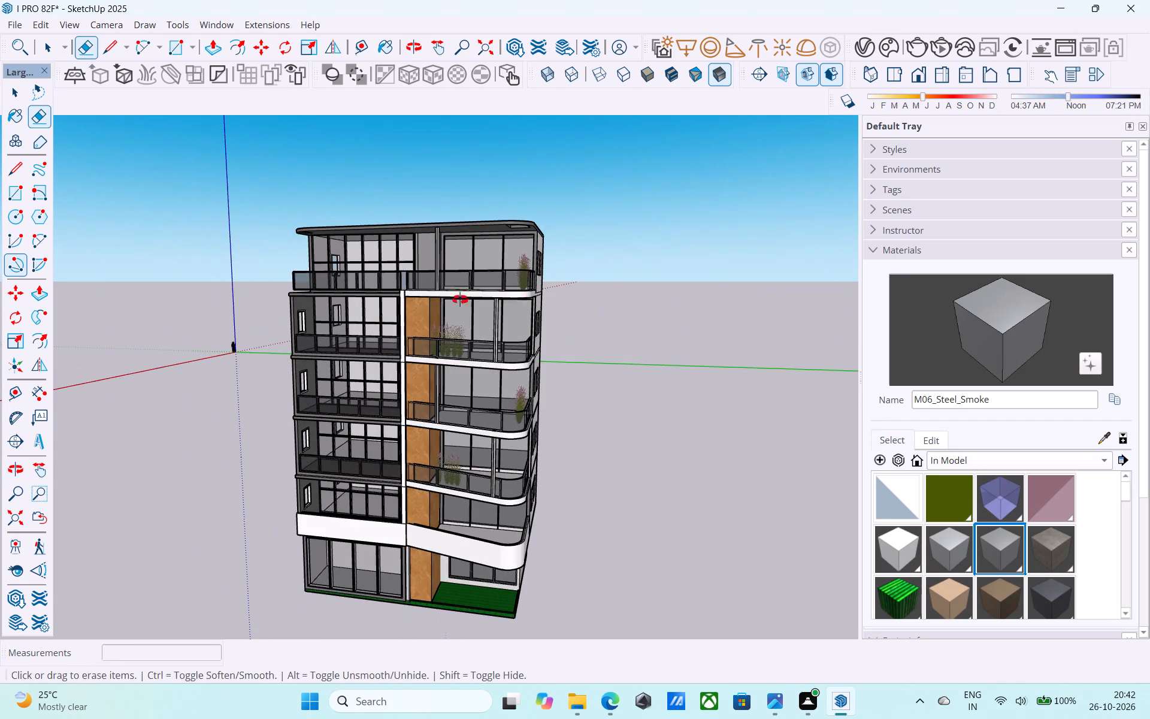
pyautogui.moveTo(460, 300); pyautogui.dragTo(238, 301, button='middle')
pyautogui.scroll(5, 501, 312)
pyautogui.moveTo(473, 314); pyautogui.dragTo(618, 337, button='middle')
pyautogui.scroll(-6, 580, 376)
pyautogui.moveTo(575, 382); pyautogui.dragTo(362, 409, button='middle')
pyautogui.scroll(11, 514, 421)
pyautogui.scroll(2, 450, 394)
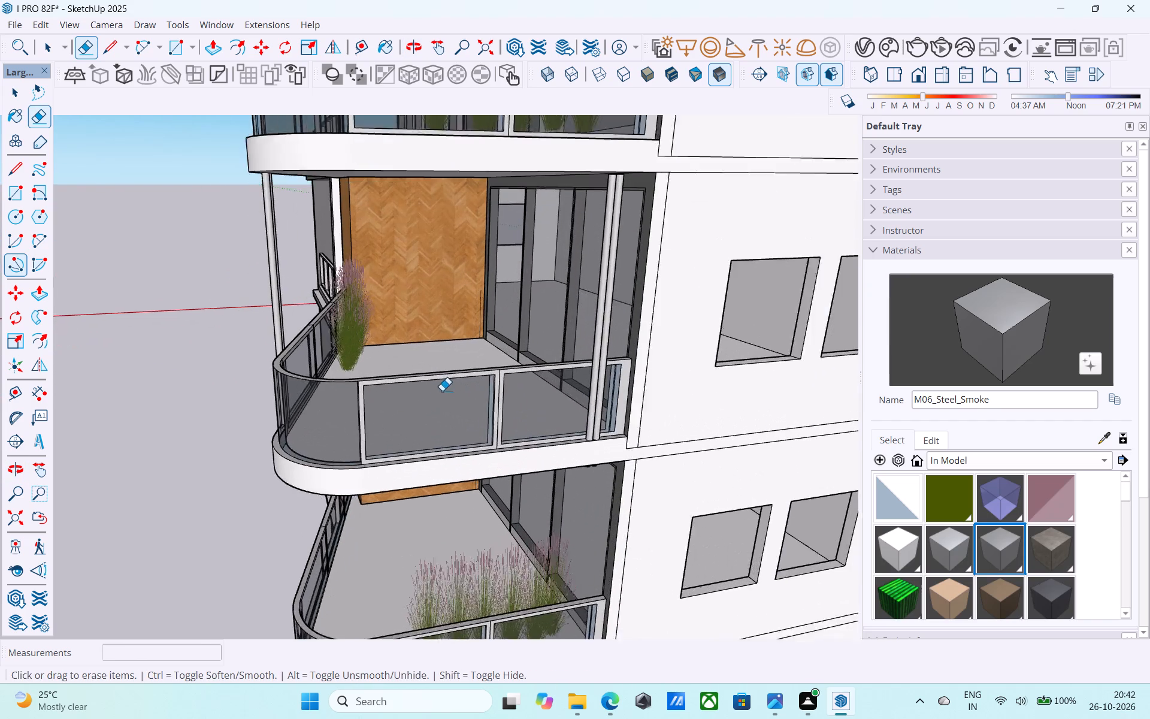
pyautogui.scroll(1, 442, 391)
pyautogui.moveTo(405, 357); pyautogui.dragTo(500, 246, button='middle')
pyautogui.scroll(-4, 491, 256)
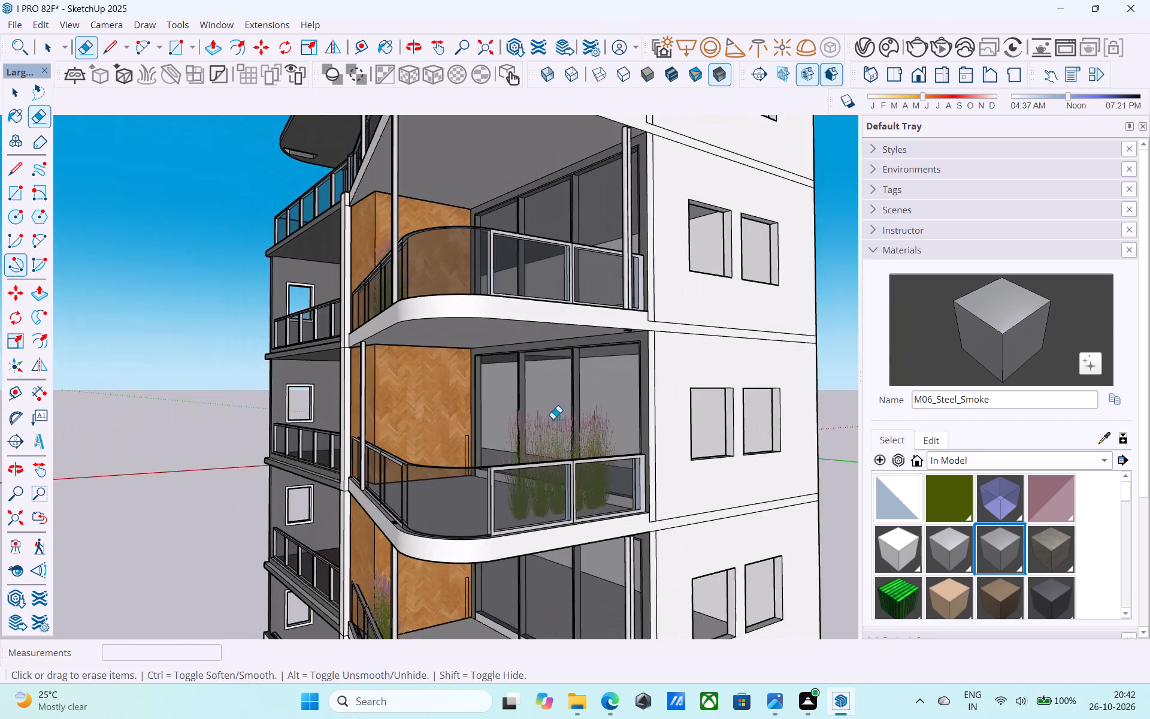
pyautogui.moveTo(550, 470); pyautogui.dragTo(541, 390, button='middle')
pyautogui.scroll(-6, 509, 324)
pyautogui.scroll(6, 532, 515)
pyautogui.moveTo(499, 482); pyautogui.dragTo(519, 556, button='middle')
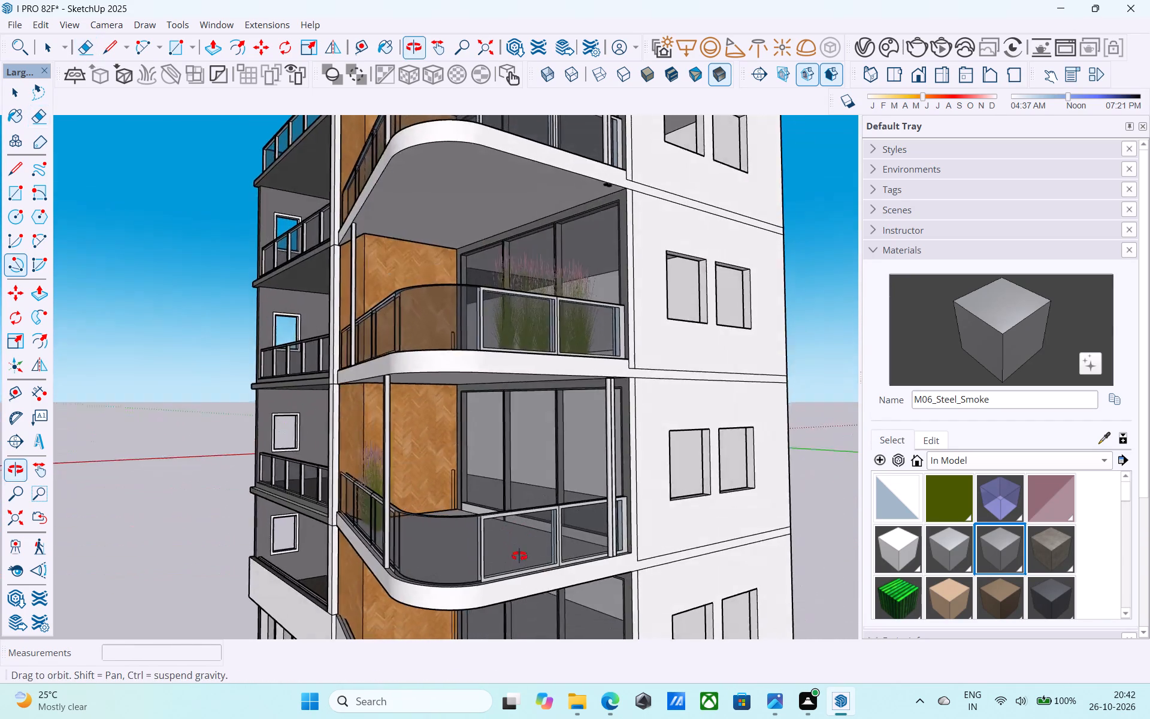
pyautogui.moveTo(519, 556); pyautogui.dragTo(524, 555, button='middle')
pyautogui.scroll(5, 558, 545)
pyautogui.scroll(2, 593, 441)
pyautogui.middleClick(620, 537)
pyautogui.scroll(1, 620, 537)
pyautogui.scroll(-6, 482, 449)
pyautogui.moveTo(615, 447); pyautogui.dragTo(373, 426, button='middle')
pyautogui.scroll(9, 508, 439)
pyautogui.moveTo(480, 437); pyautogui.dragTo(356, 433, button='middle')
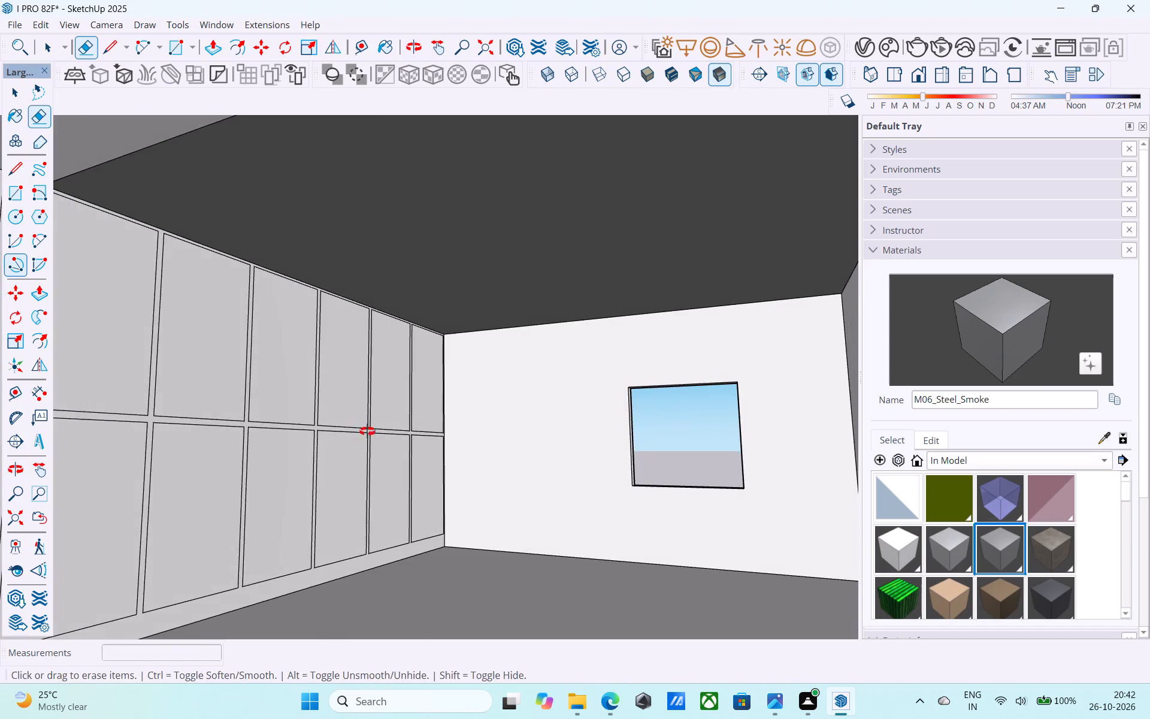
pyautogui.moveTo(367, 431); pyautogui.dragTo(802, 429, button='middle')
pyautogui.scroll(-3, 644, 381)
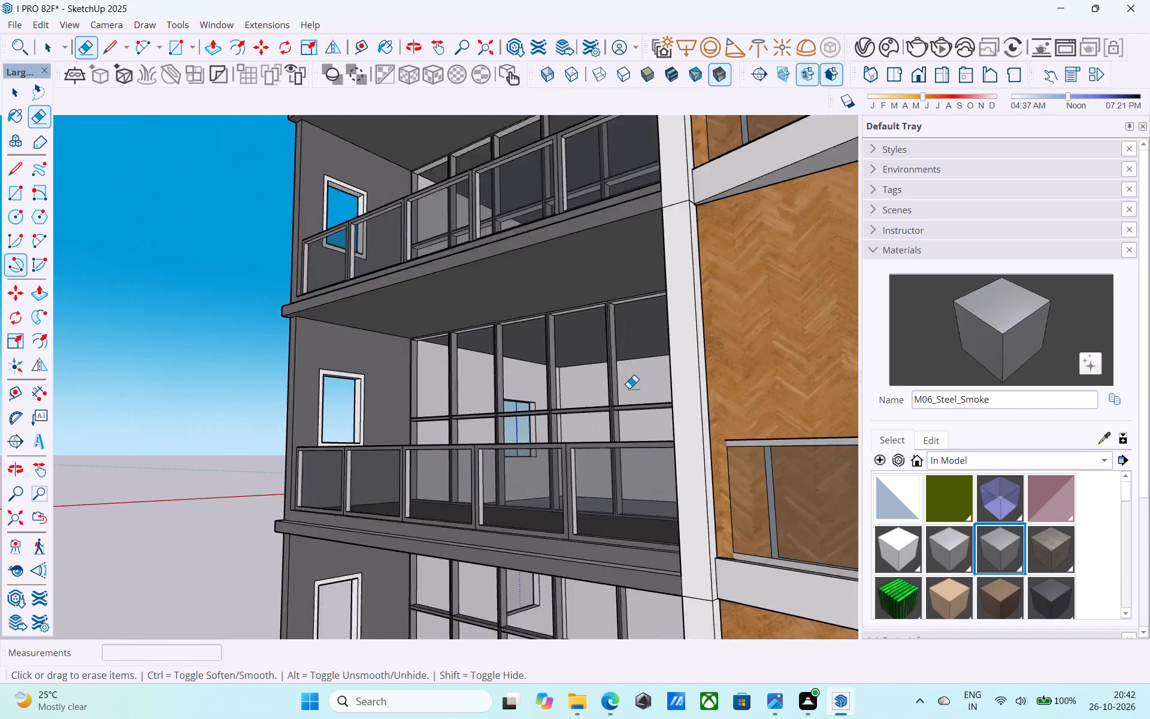
pyautogui.scroll(-8, 629, 388)
pyautogui.moveTo(544, 349); pyautogui.dragTo(525, 426, button='middle')
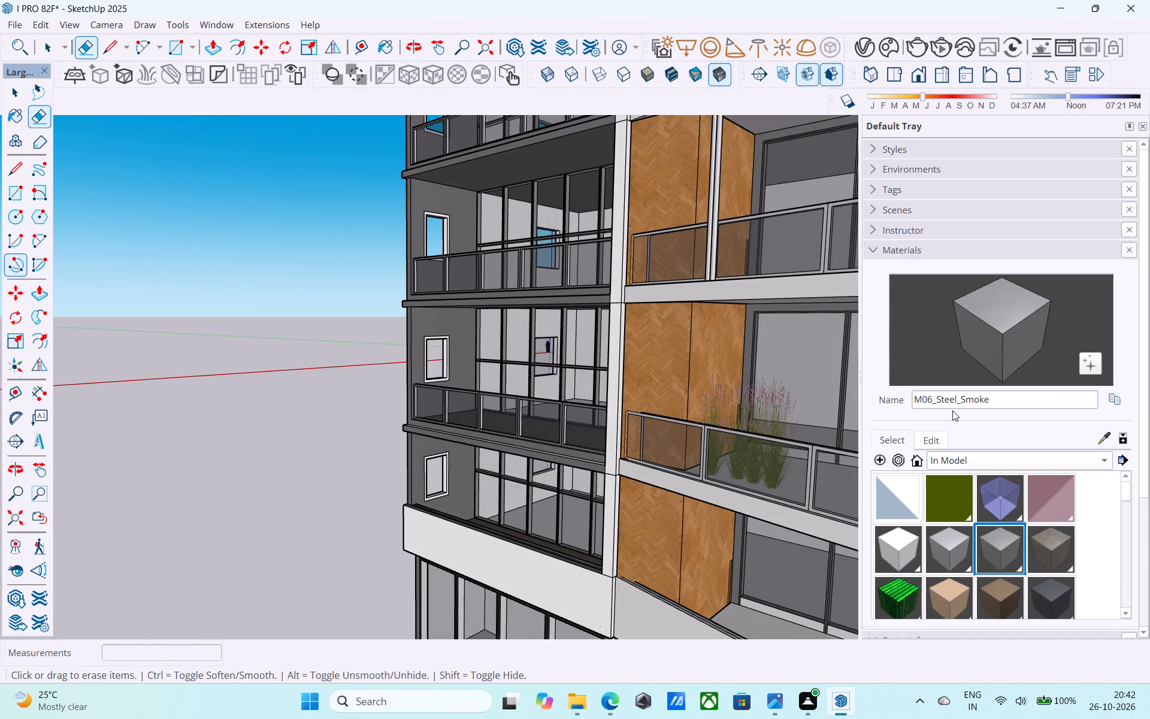
# Paint the inner faces of the first floor's twelve window-wall panes, upper and lower rows, with the Glass_Basic_01 material.
pyautogui.click(1007, 493)
pyautogui.scroll(-11, 515, 323)
pyautogui.moveTo(662, 338); pyautogui.dragTo(489, 340, button='middle')
pyautogui.scroll(3, 558, 374)
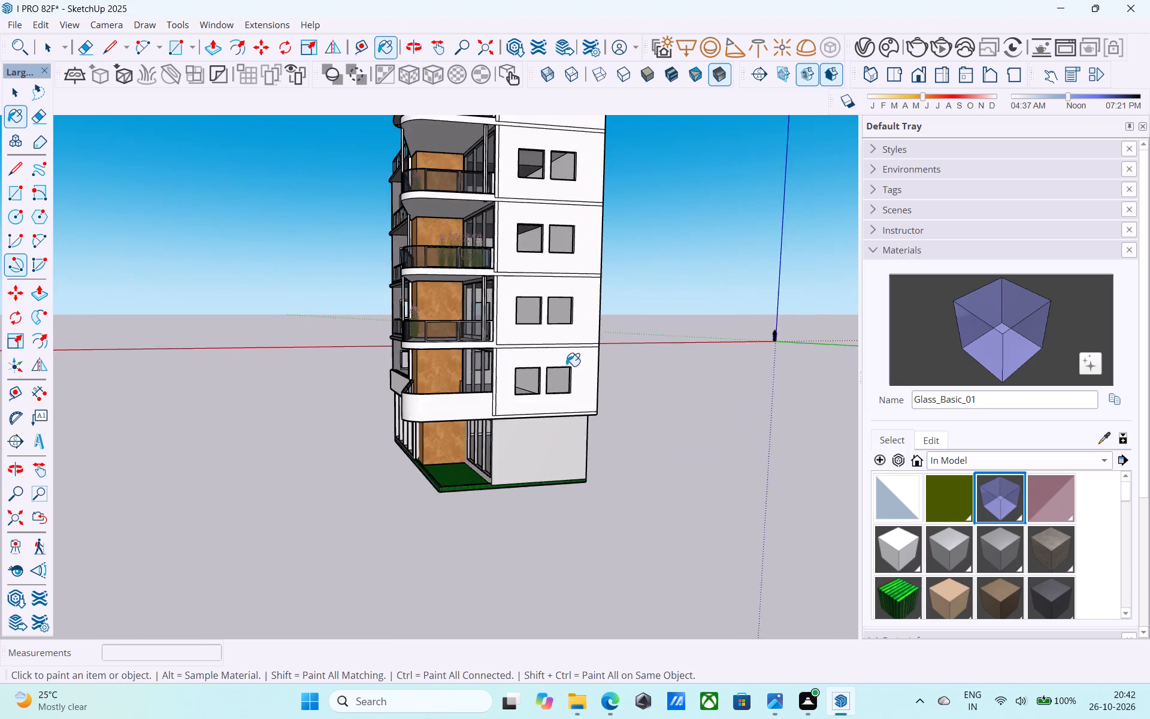
pyautogui.scroll(18, 566, 366)
pyautogui.moveTo(606, 366); pyautogui.dragTo(457, 357, button='middle')
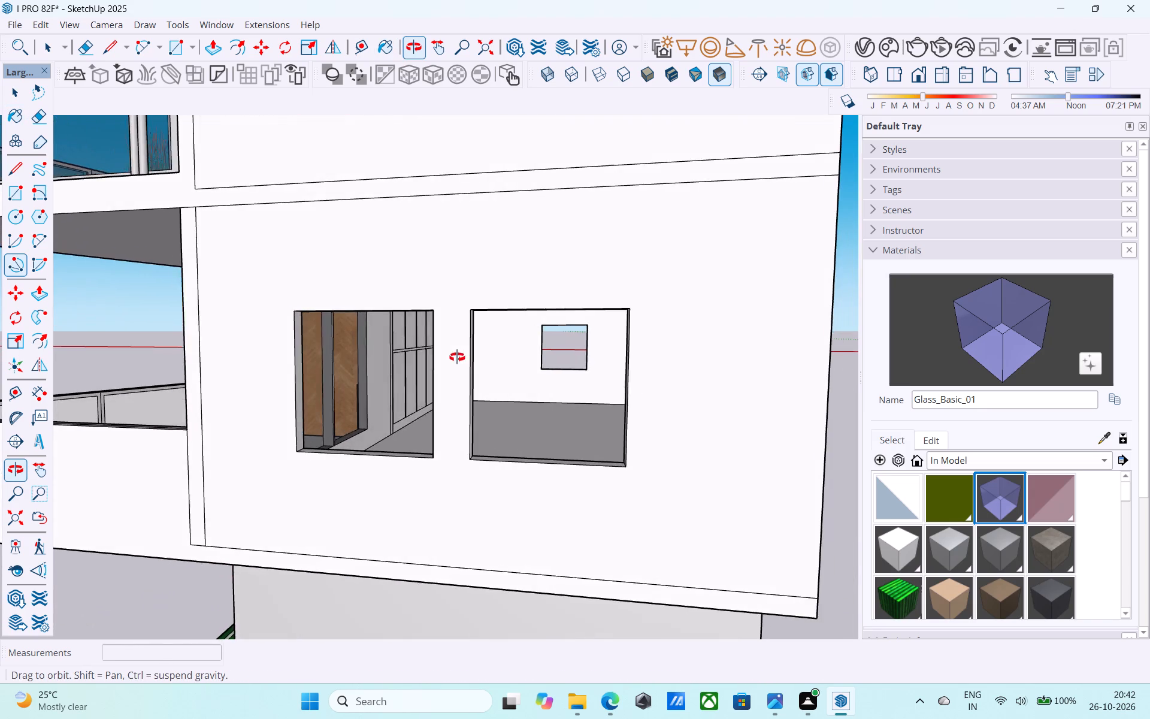
pyautogui.moveTo(457, 357); pyautogui.dragTo(452, 357, button='middle')
pyautogui.scroll(9, 378, 356)
pyautogui.click(380, 324)
pyautogui.moveTo(440, 295); pyautogui.dragTo(425, 298, button='middle')
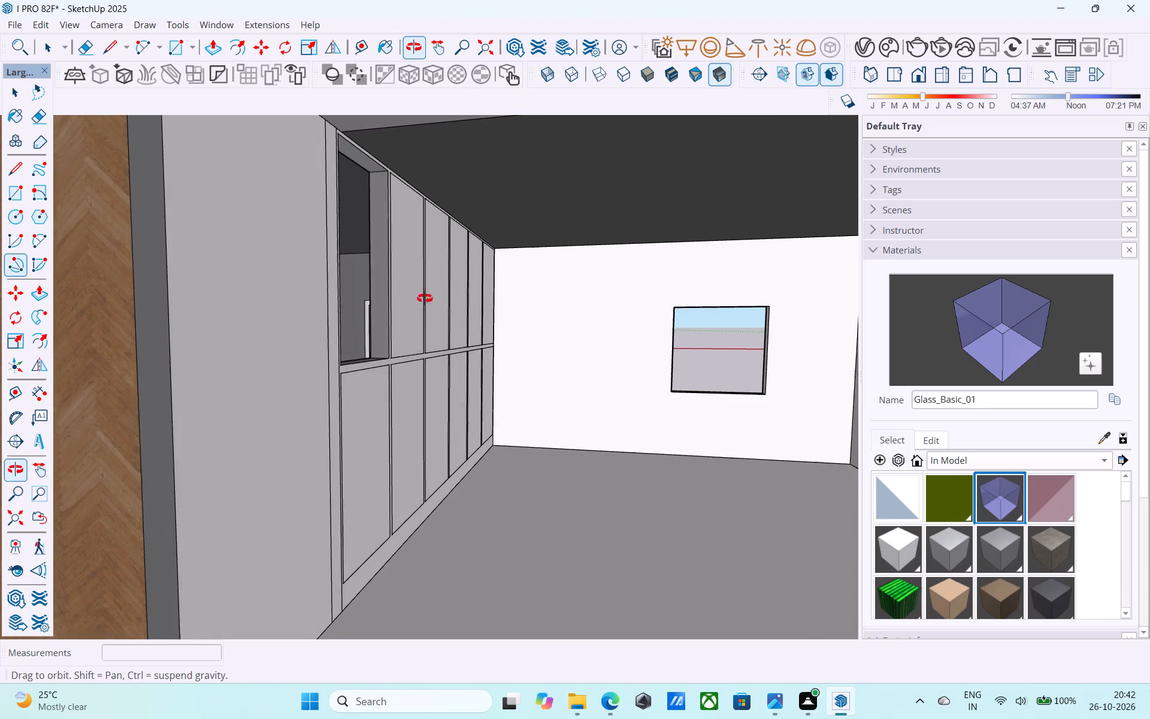
pyautogui.moveTo(425, 298); pyautogui.dragTo(423, 298, button='middle')
pyautogui.click(417, 297)
pyautogui.click(432, 289)
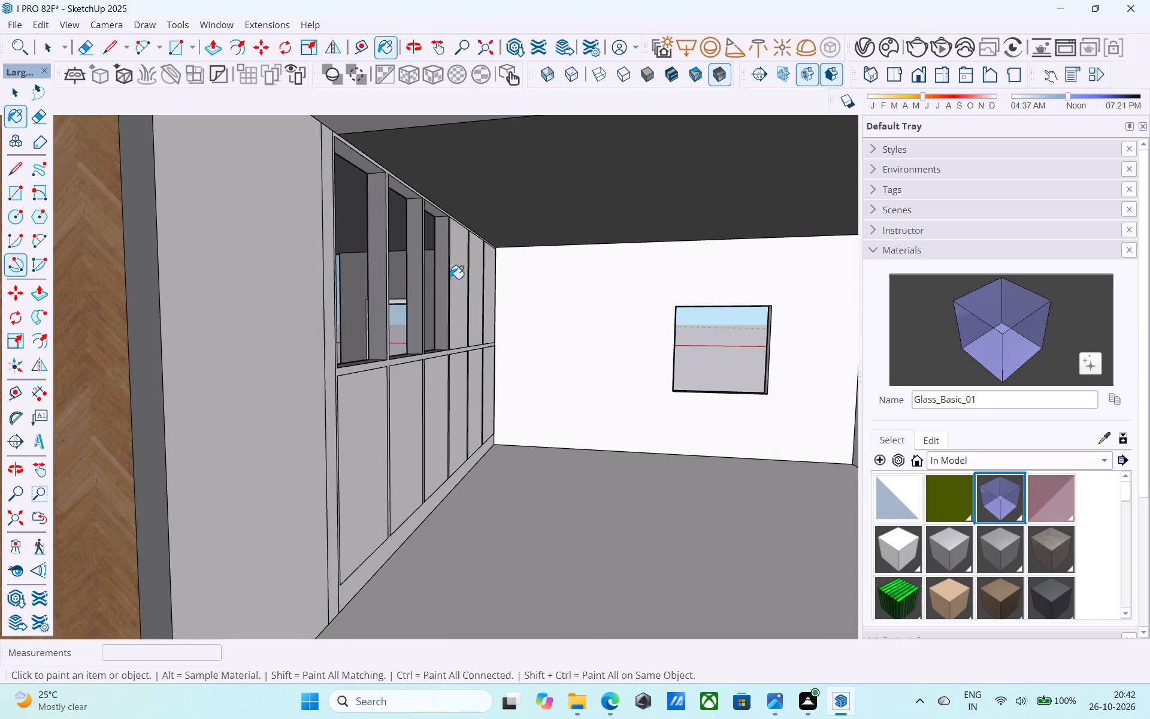
pyautogui.click(459, 277)
pyautogui.click(480, 280)
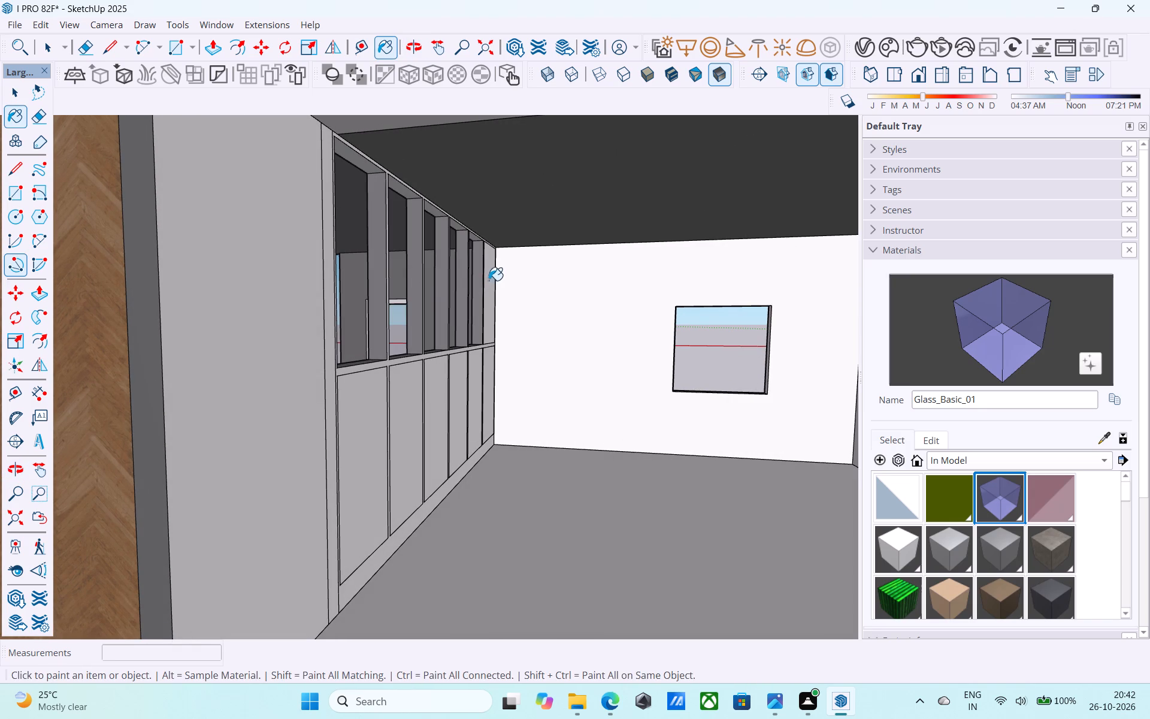
pyautogui.click(492, 280)
pyautogui.click(383, 440)
pyautogui.click(405, 436)
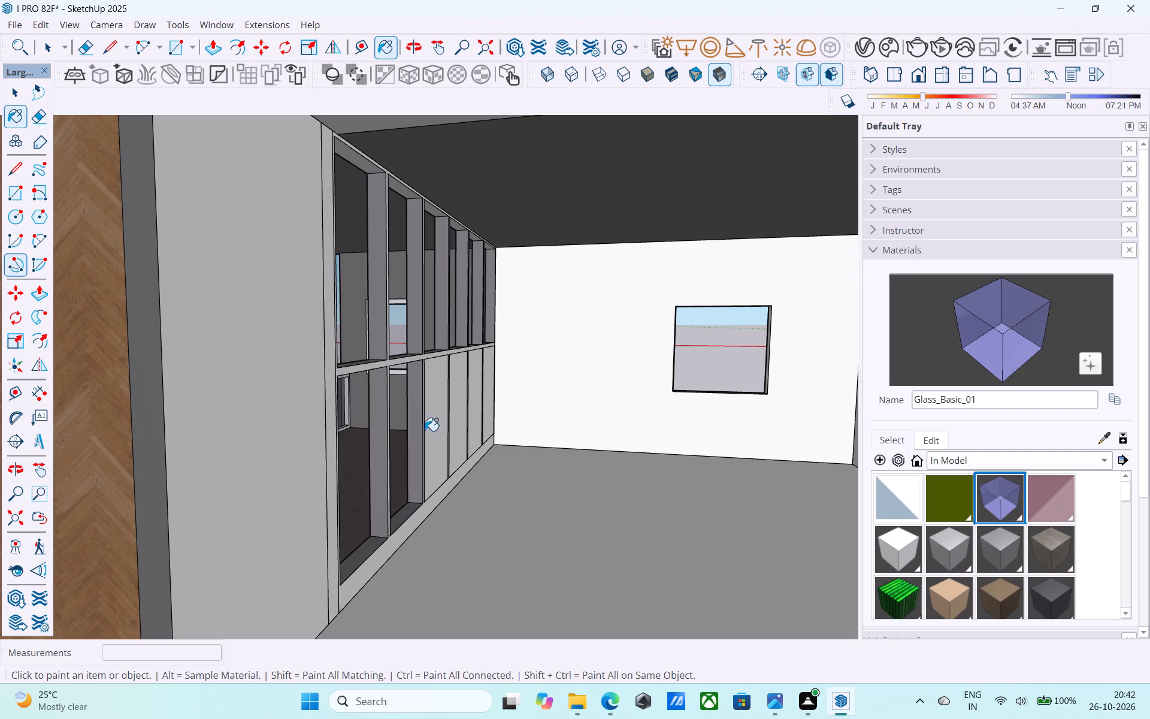
pyautogui.click(436, 421)
pyautogui.click(453, 400)
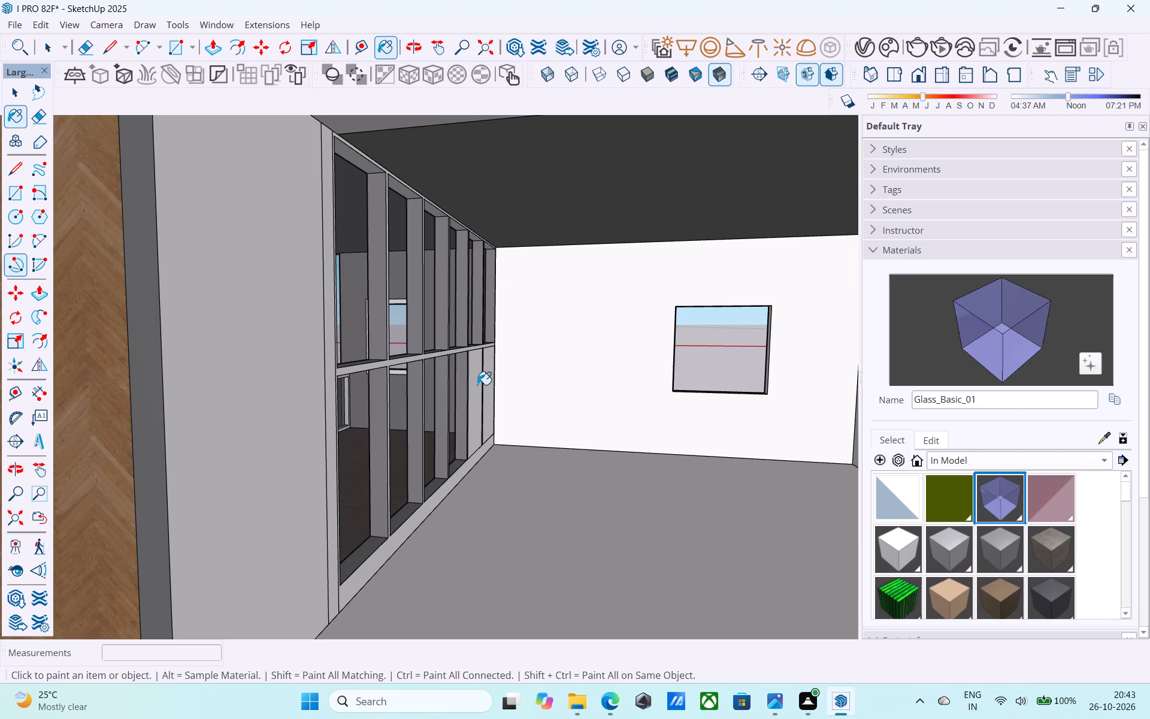
pyautogui.click(477, 384)
pyautogui.click(492, 379)
# Paint the inner faces of the second floor's twelve window-wall panes with the Glass_Basic_01 material.
pyautogui.scroll(-6, 489, 379)
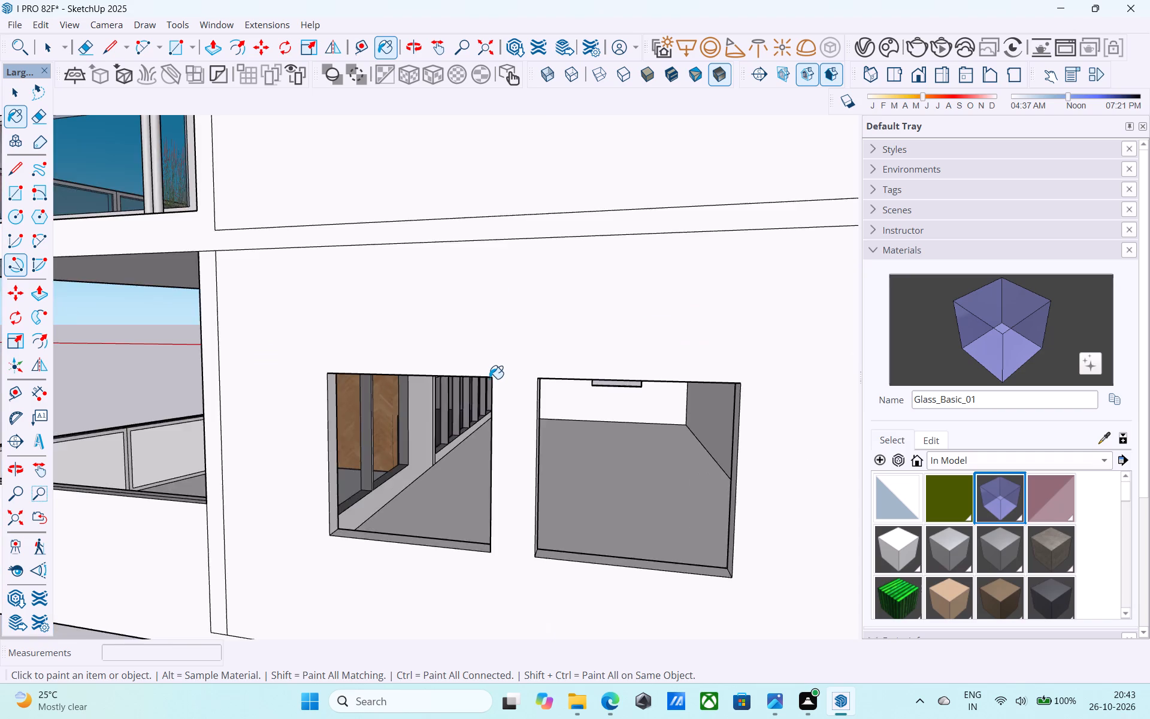
pyautogui.scroll(-14, 489, 379)
pyautogui.scroll(5, 475, 358)
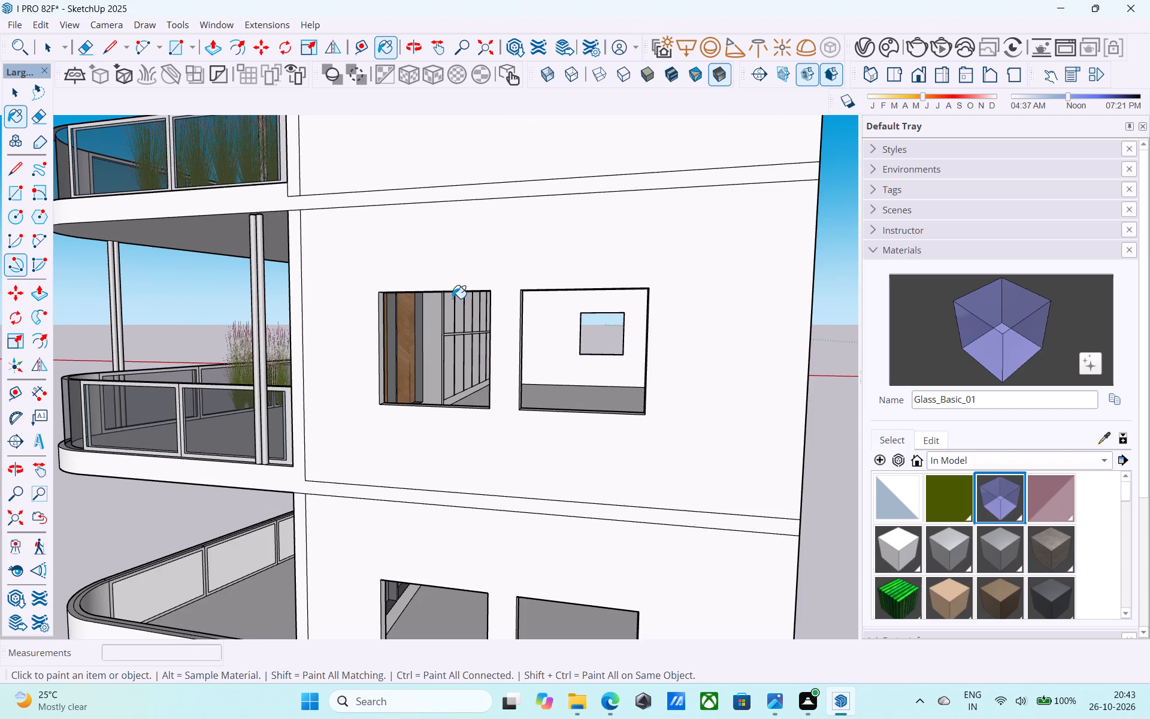
pyautogui.scroll(11, 452, 298)
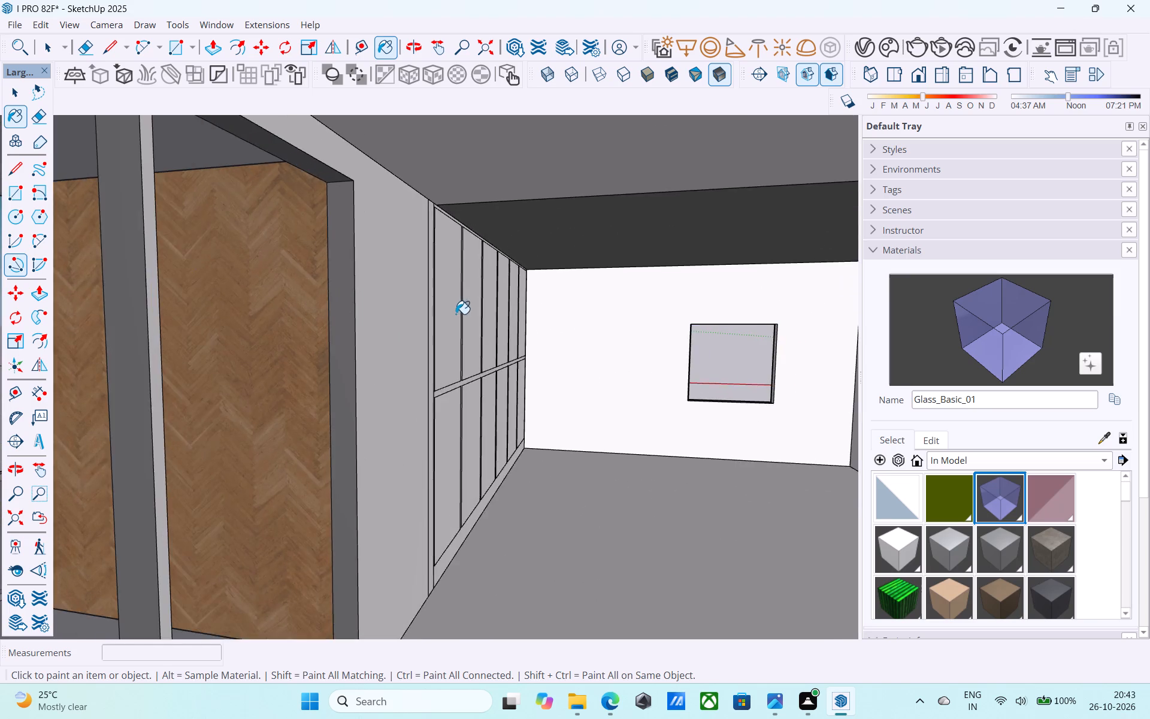
pyautogui.scroll(2, 456, 314)
pyautogui.moveTo(456, 314); pyautogui.dragTo(354, 324, button='middle')
pyautogui.scroll(1, 354, 324)
pyautogui.click(352, 325)
pyautogui.click(347, 504)
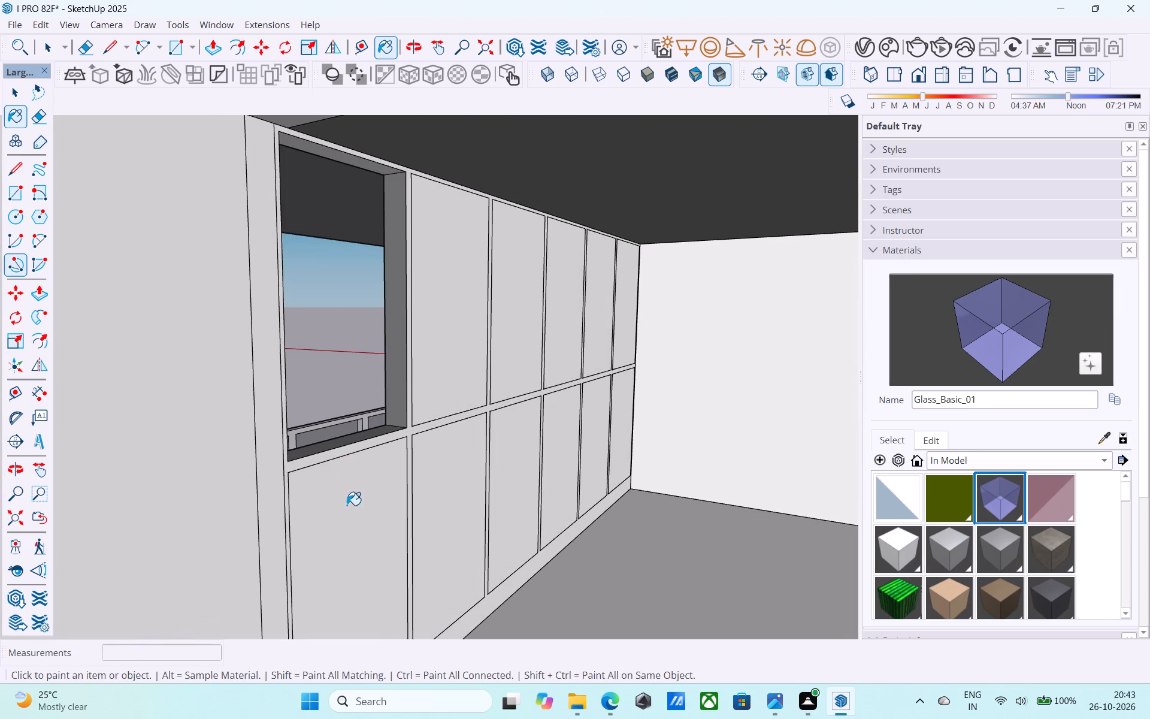
pyautogui.click(425, 342)
pyautogui.click(447, 455)
pyautogui.click(500, 323)
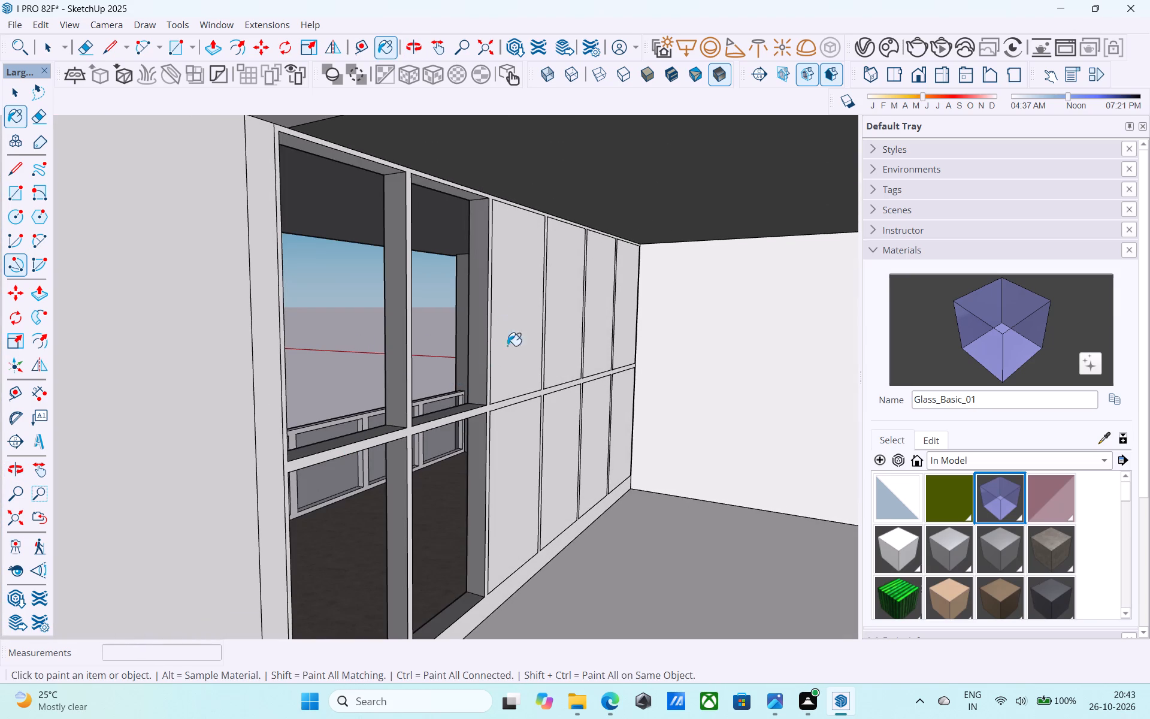
pyautogui.click(509, 449)
pyautogui.click(560, 343)
pyautogui.click(561, 444)
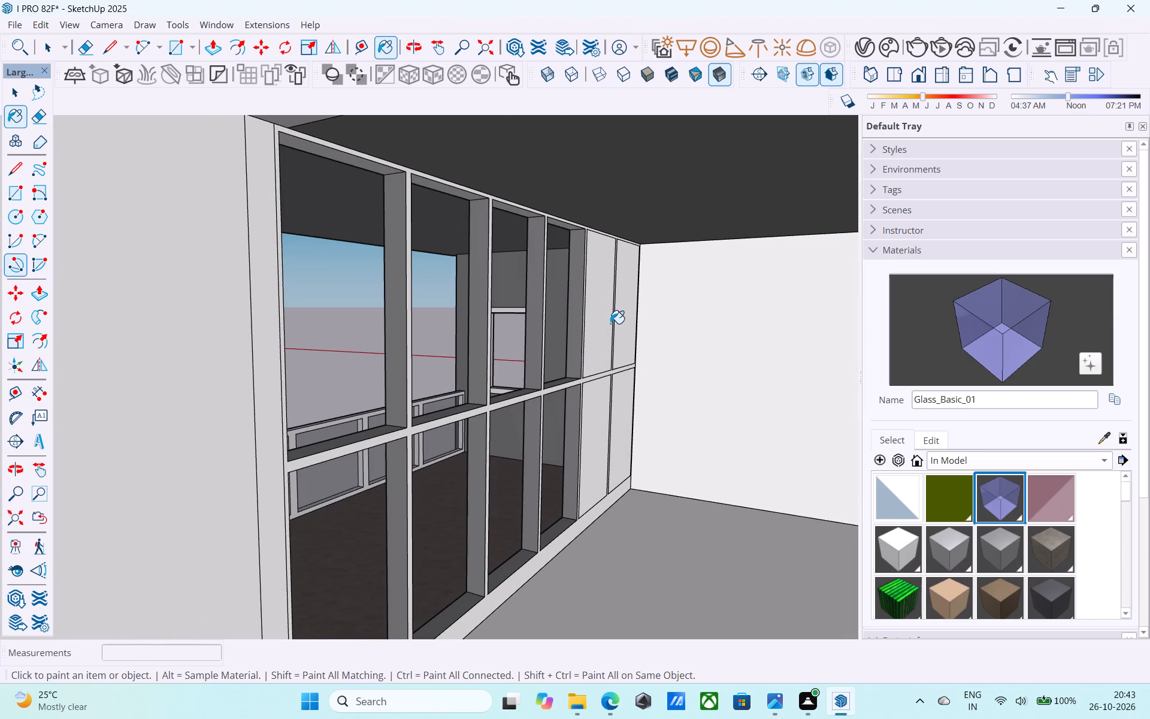
pyautogui.click(601, 318)
pyautogui.click(624, 312)
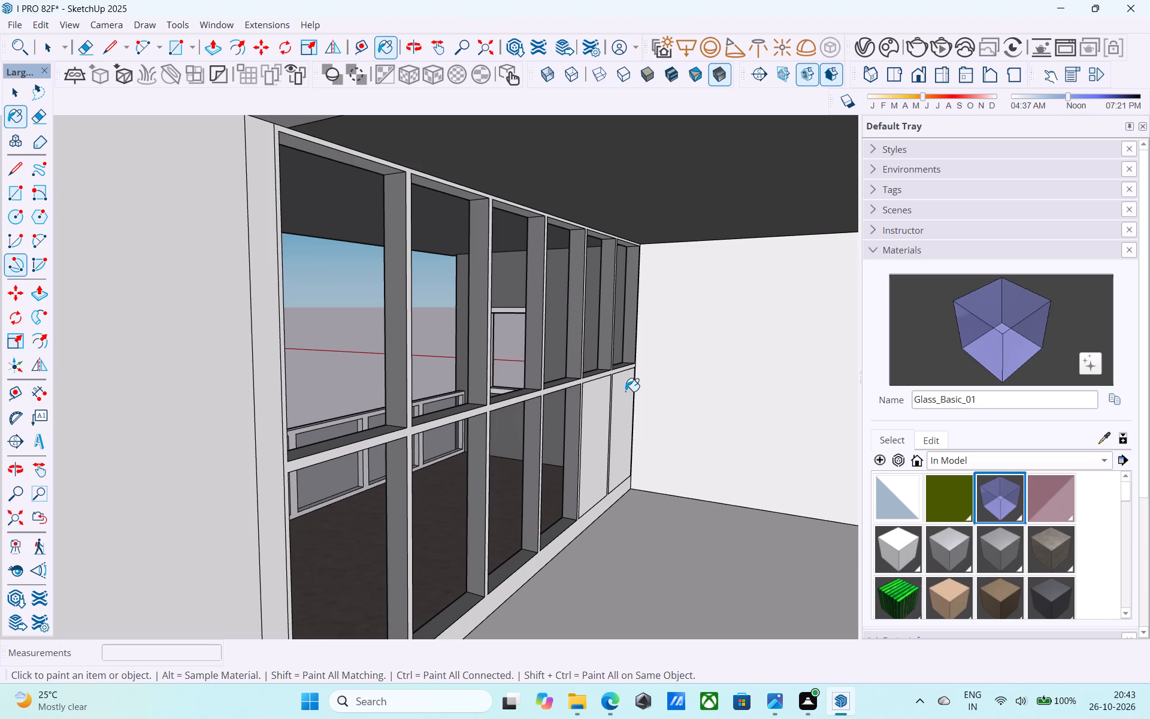
pyautogui.click(624, 392)
pyautogui.click(602, 398)
# Paint the inner faces of the third floor's twelve window-wall panes with the Glass_Basic_01 material.
pyautogui.scroll(-14, 604, 386)
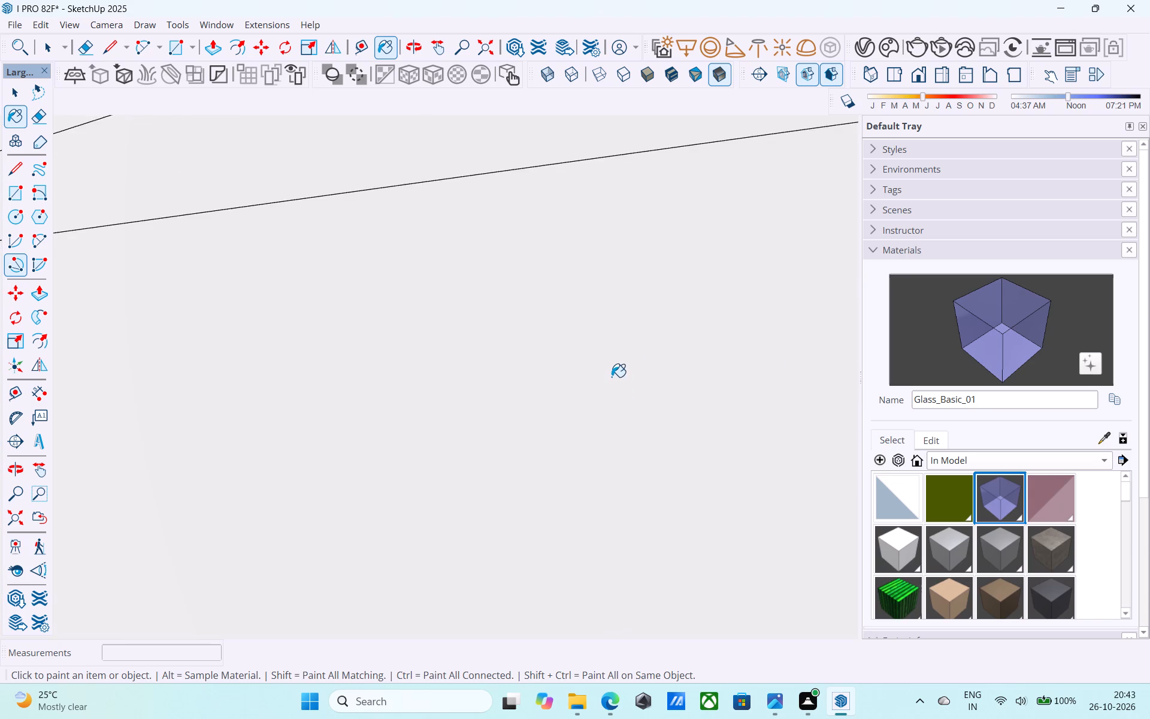
pyautogui.scroll(-20, 612, 377)
pyautogui.scroll(-6, 612, 377)
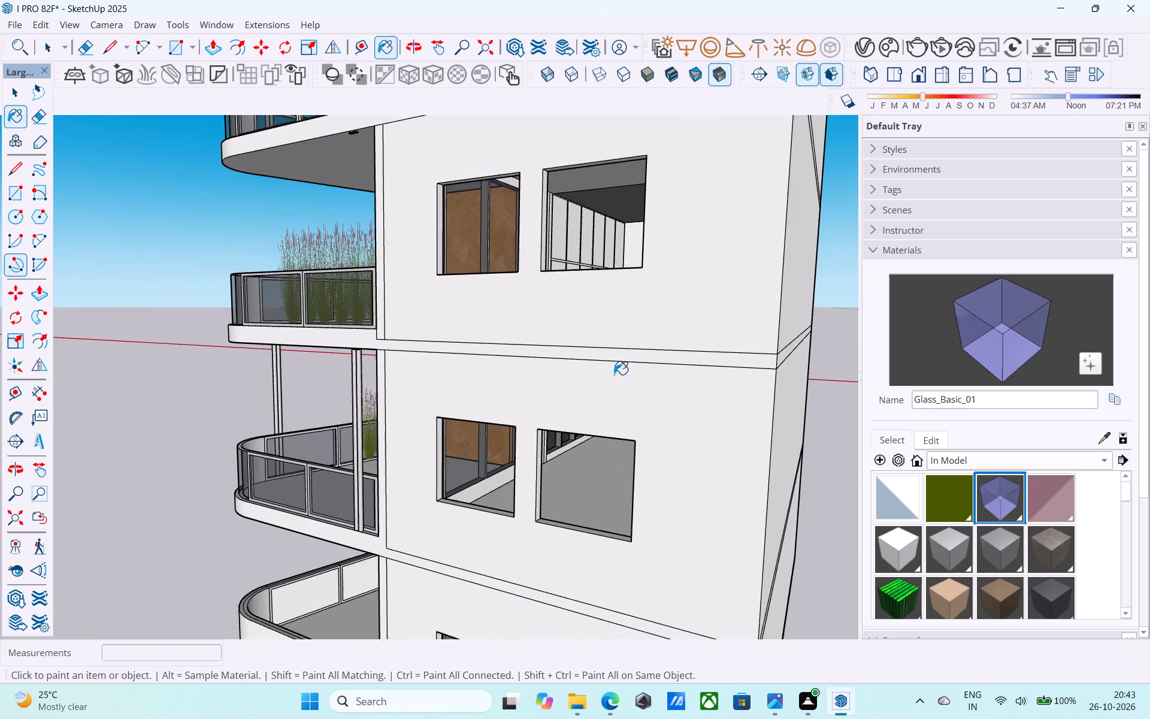
pyautogui.scroll(-11, 614, 374)
pyautogui.scroll(11, 589, 291)
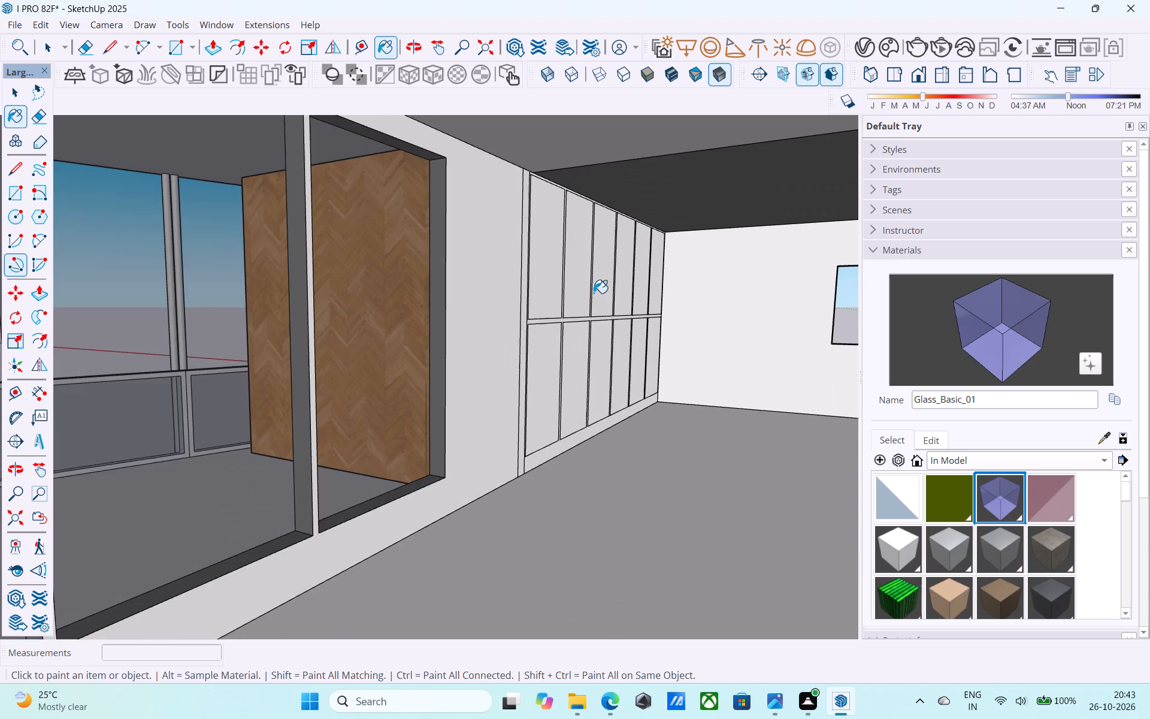
pyautogui.scroll(3, 594, 293)
pyautogui.moveTo(594, 293); pyautogui.dragTo(512, 307, button='middle')
pyautogui.click(470, 300)
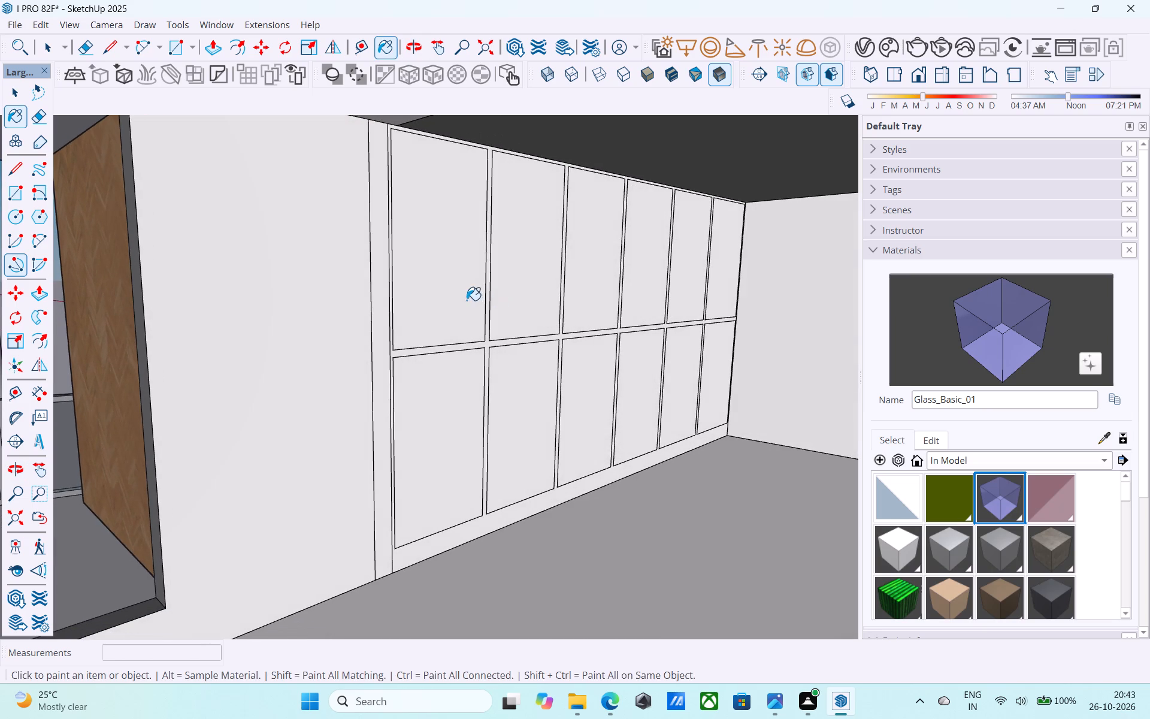
pyautogui.click(524, 294)
pyautogui.click(575, 279)
pyautogui.click(637, 274)
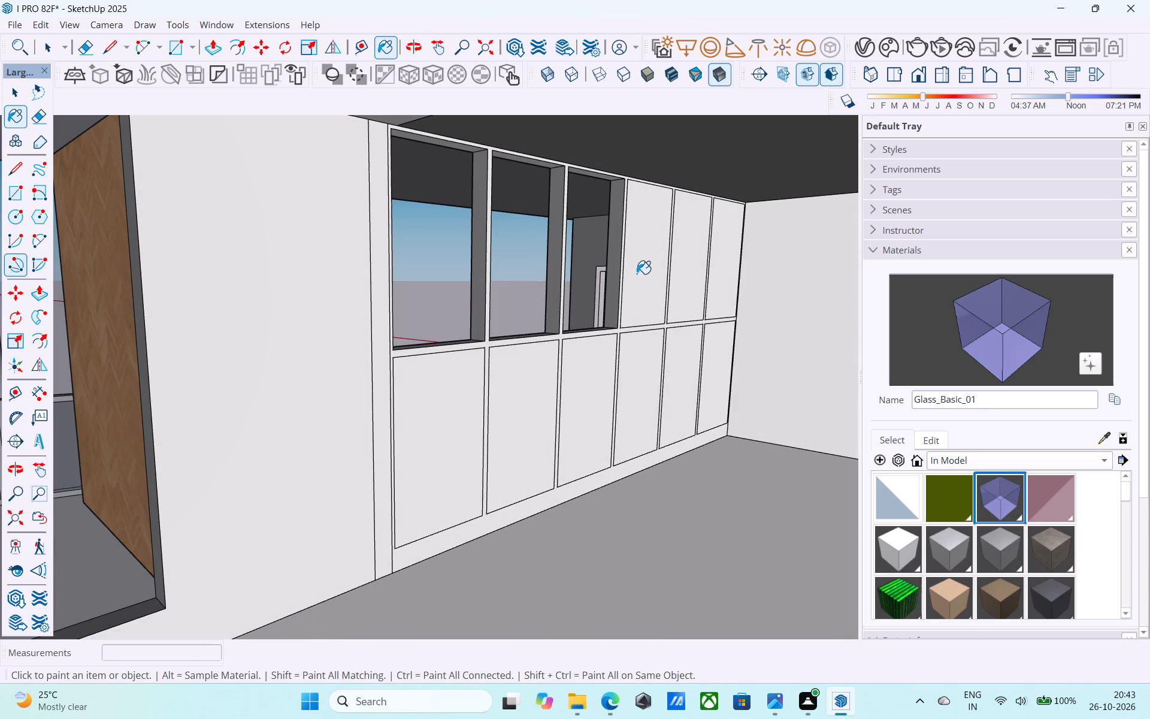
pyautogui.click(689, 265)
pyautogui.click(720, 261)
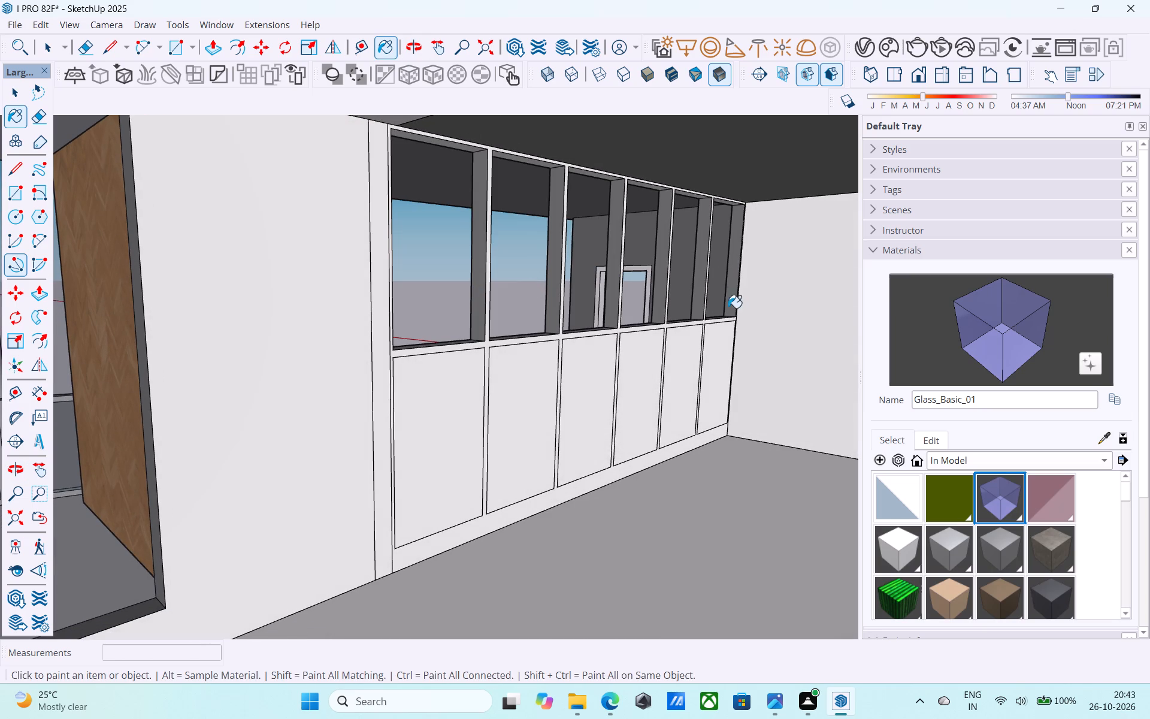
pyautogui.click(723, 338)
pyautogui.click(688, 350)
pyautogui.click(652, 356)
pyautogui.click(592, 371)
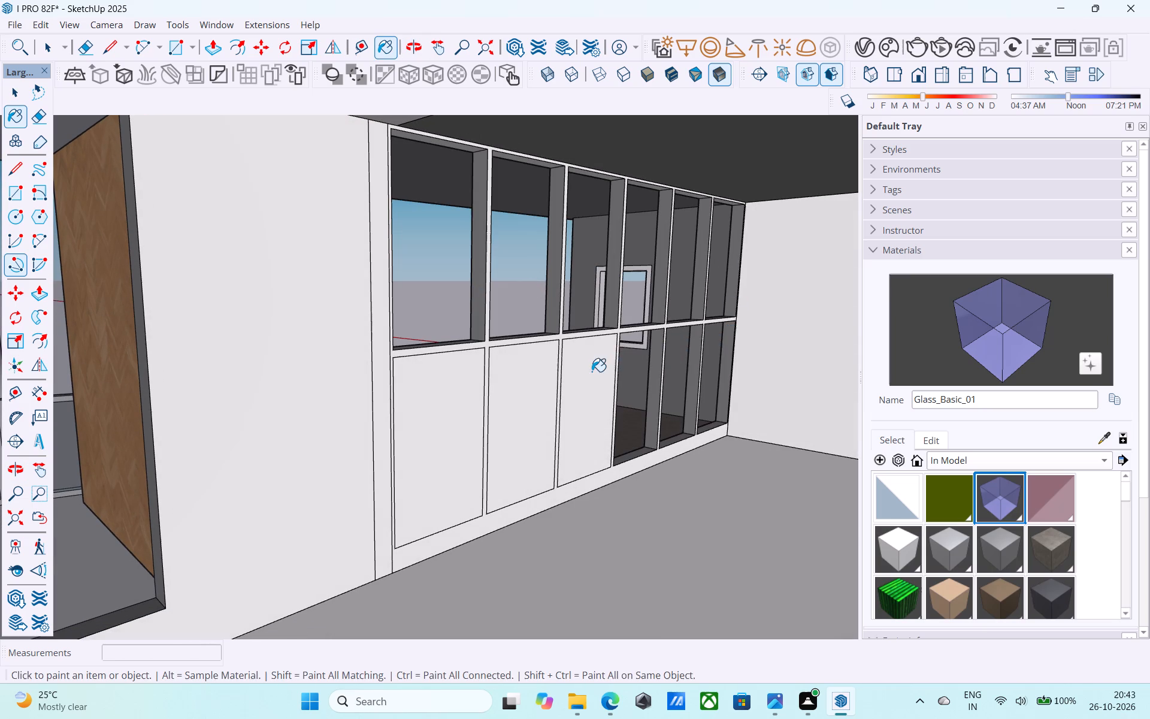
pyautogui.click(533, 387)
pyautogui.click(464, 405)
# Examine the window walls through the side-wall openings to check which floors still need glass on their inner faces.
pyautogui.scroll(-7, 535, 363)
pyautogui.moveTo(559, 361); pyautogui.dragTo(819, 279, button='middle')
pyautogui.moveTo(446, 356); pyautogui.dragTo(598, 337, button='middle')
pyautogui.scroll(-1, 429, 371)
pyautogui.moveTo(384, 381); pyautogui.dragTo(324, 371, button='middle')
pyautogui.scroll(1, 324, 371)
pyautogui.scroll(-11, 324, 371)
pyautogui.moveTo(316, 398); pyautogui.dragTo(249, 472, button='middle')
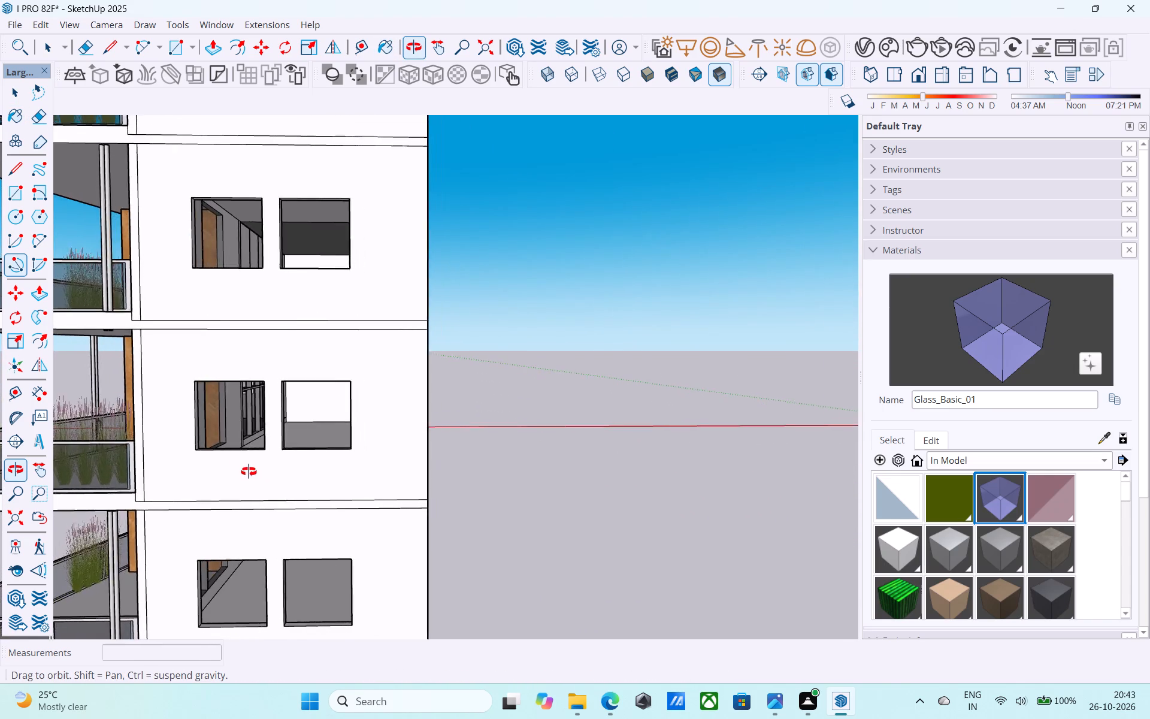
pyautogui.moveTo(249, 472); pyautogui.dragTo(186, 464, button='middle')
pyautogui.scroll(6, 225, 415)
pyautogui.scroll(4, 315, 394)
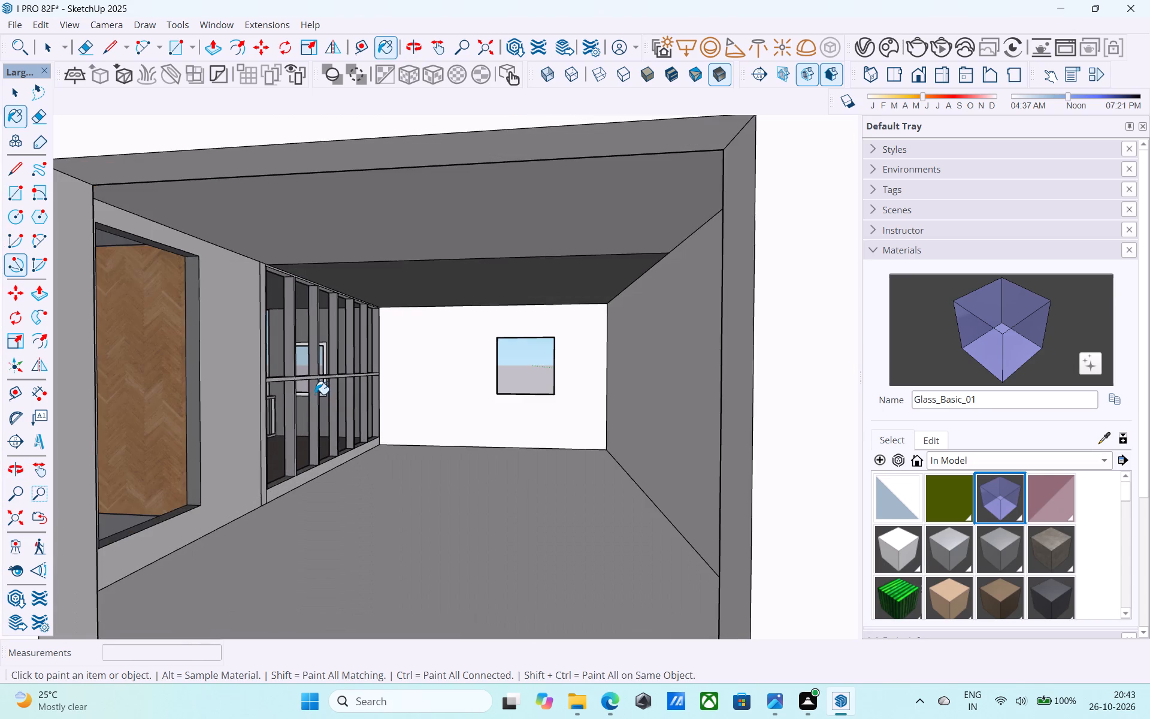
pyautogui.moveTo(313, 394); pyautogui.dragTo(300, 395, button='middle')
pyautogui.scroll(-13, 302, 391)
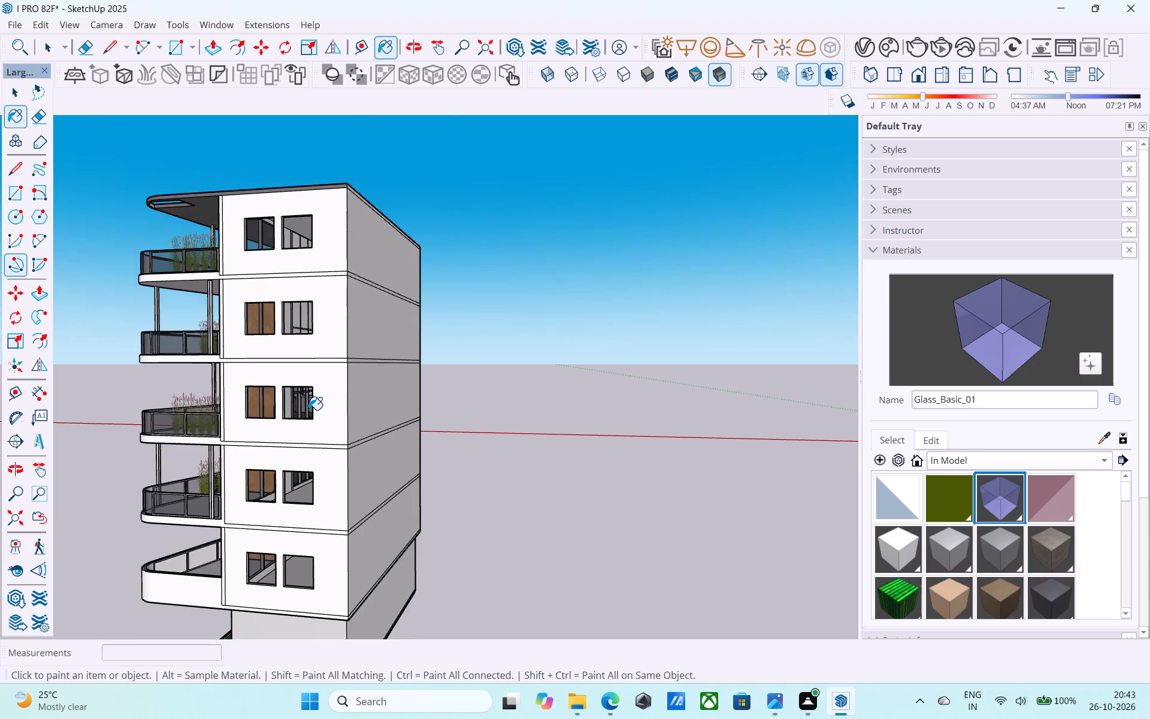
pyautogui.moveTo(308, 410); pyautogui.dragTo(325, 352, button='middle')
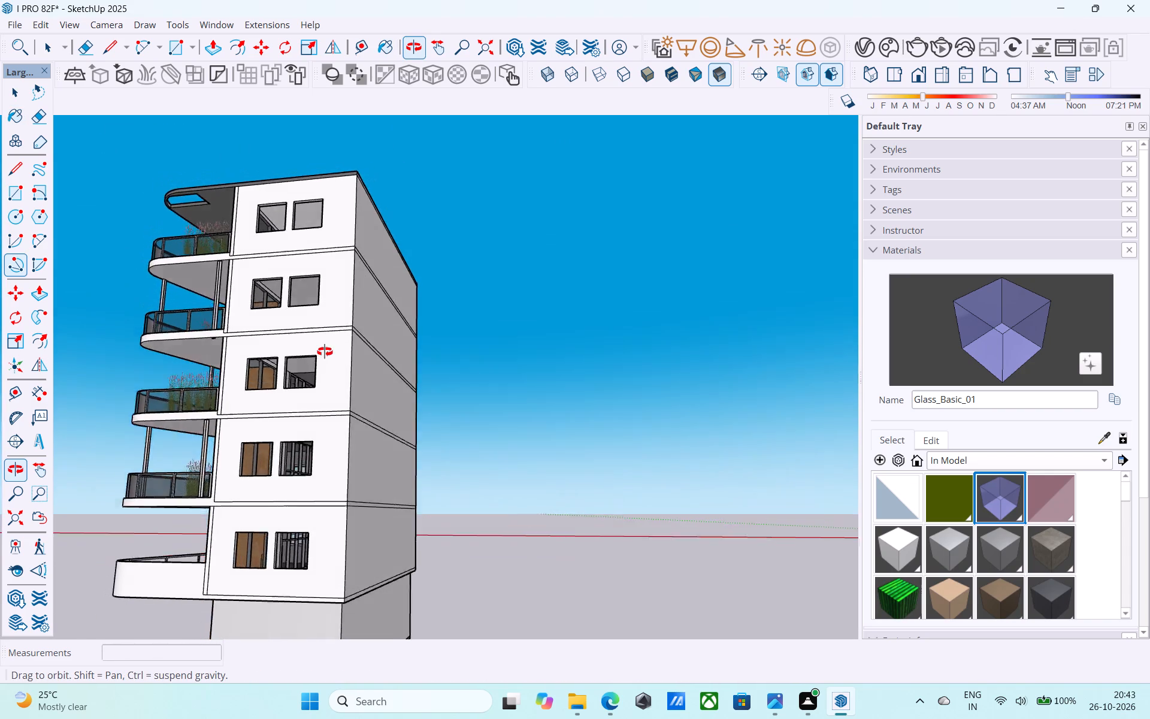
# Paint the inner faces of the fourth floor's twelve window-wall panes, upper and lower rows, with the Glass_Basic_01 material.
pyautogui.moveTo(325, 352); pyautogui.dragTo(344, 437, button='middle')
pyautogui.scroll(6, 284, 336)
pyautogui.moveTo(282, 345); pyautogui.dragTo(319, 364, button='middle')
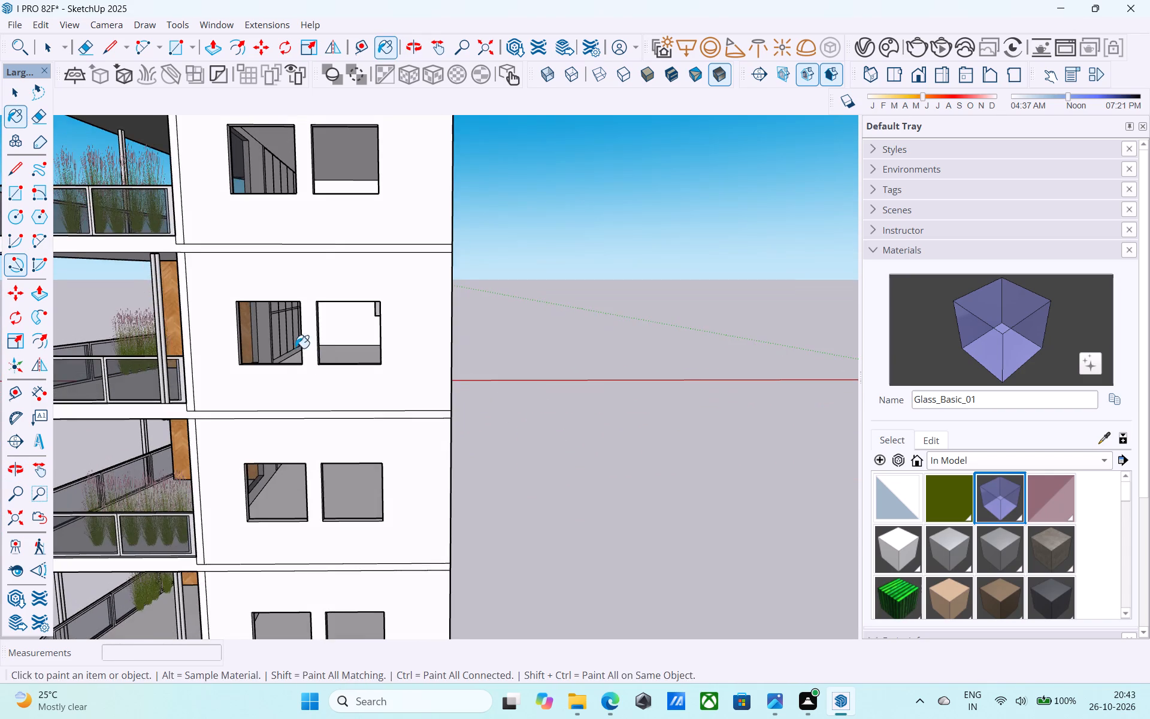
pyautogui.scroll(2, 292, 343)
pyautogui.moveTo(313, 340); pyautogui.dragTo(305, 327, button='middle')
pyautogui.scroll(3, 298, 325)
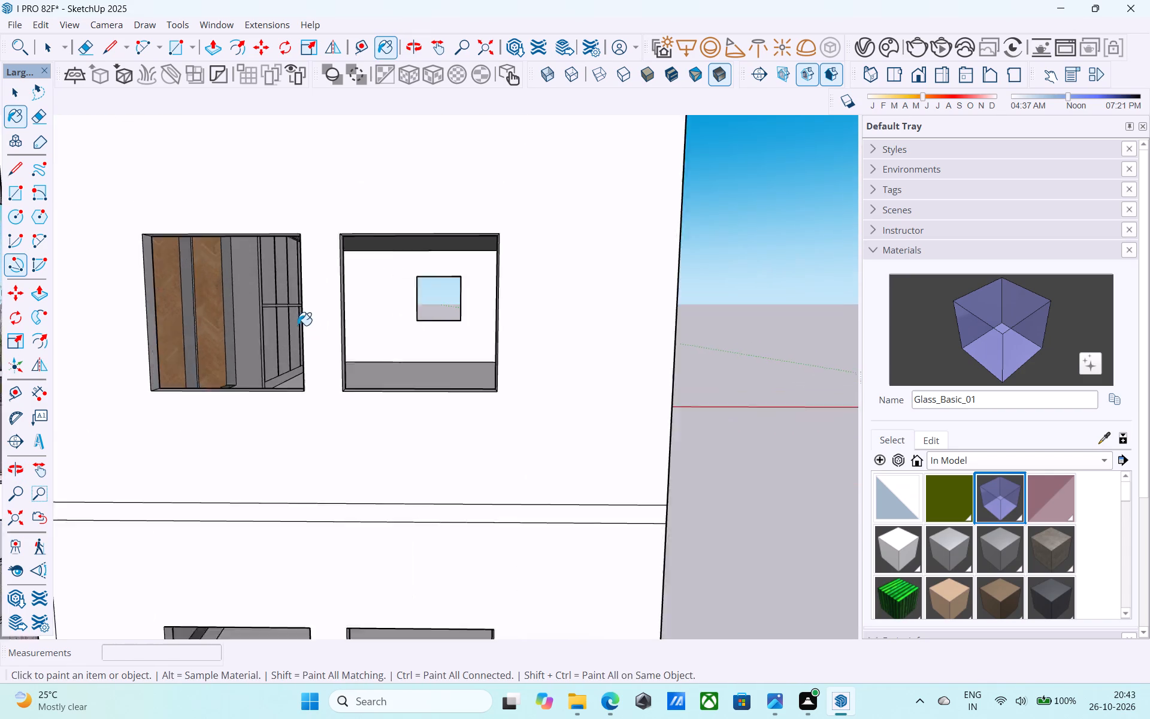
pyautogui.scroll(2, 298, 325)
pyautogui.moveTo(373, 331); pyautogui.dragTo(202, 341, button='middle')
pyautogui.scroll(-1, 182, 342)
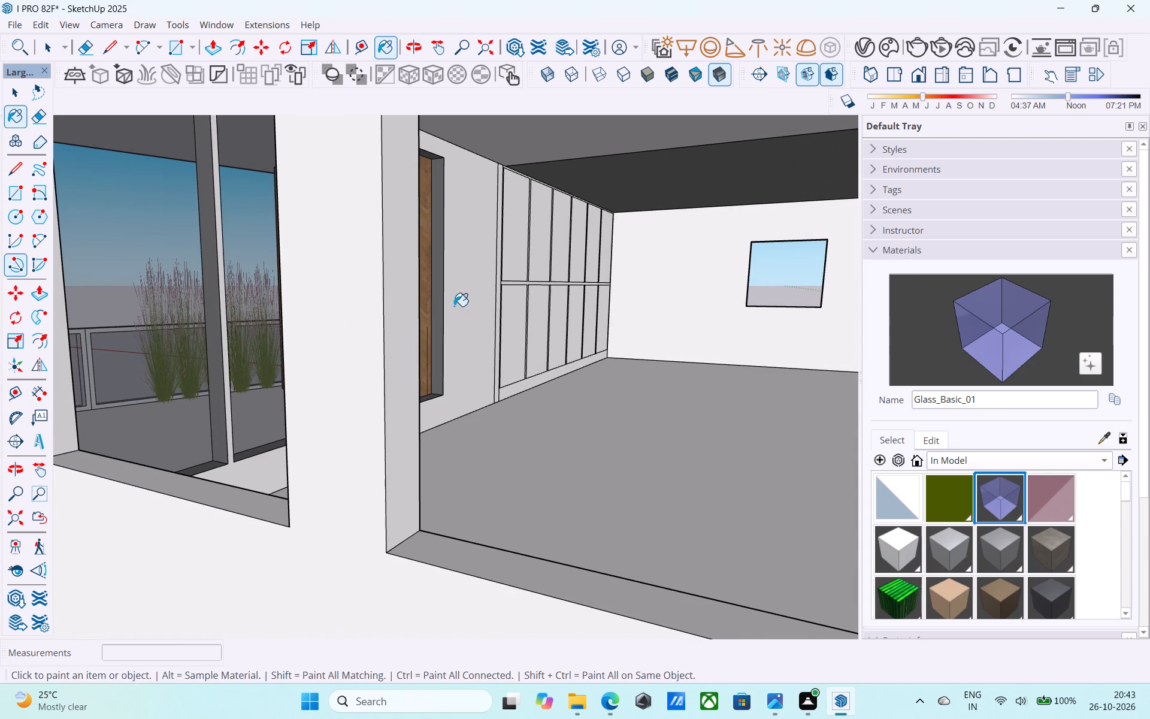
pyautogui.scroll(4, 661, 253)
pyautogui.click(392, 277)
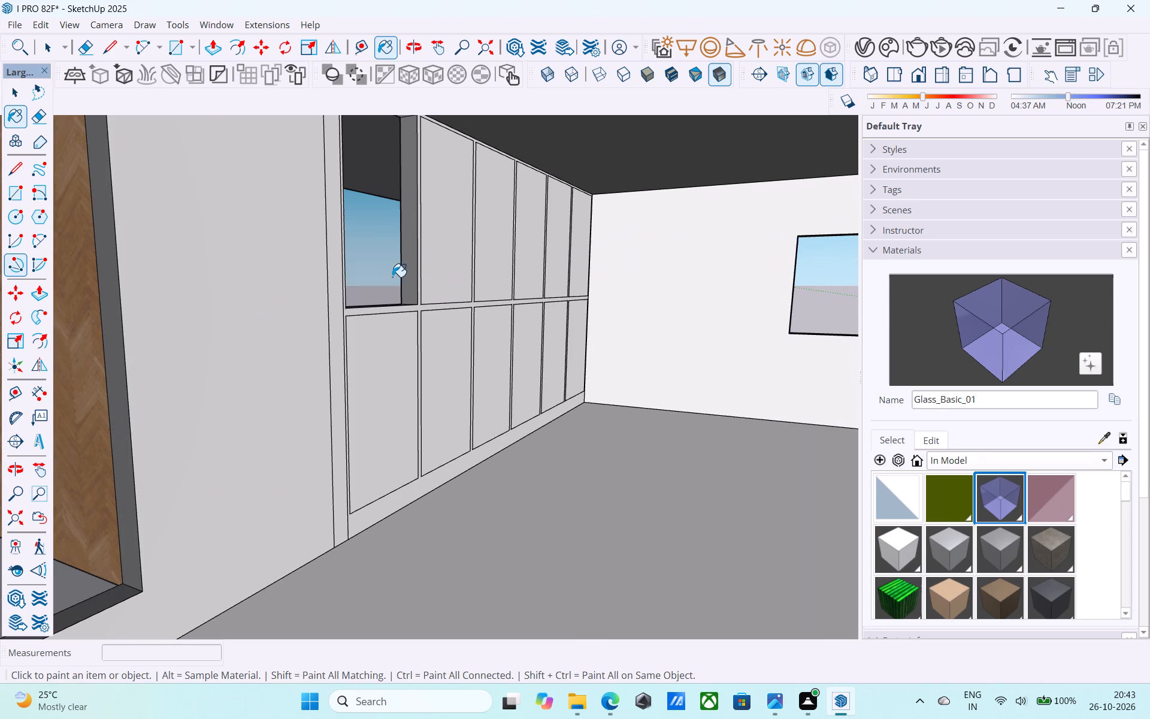
pyautogui.click(434, 271)
pyautogui.click(489, 254)
pyautogui.click(525, 246)
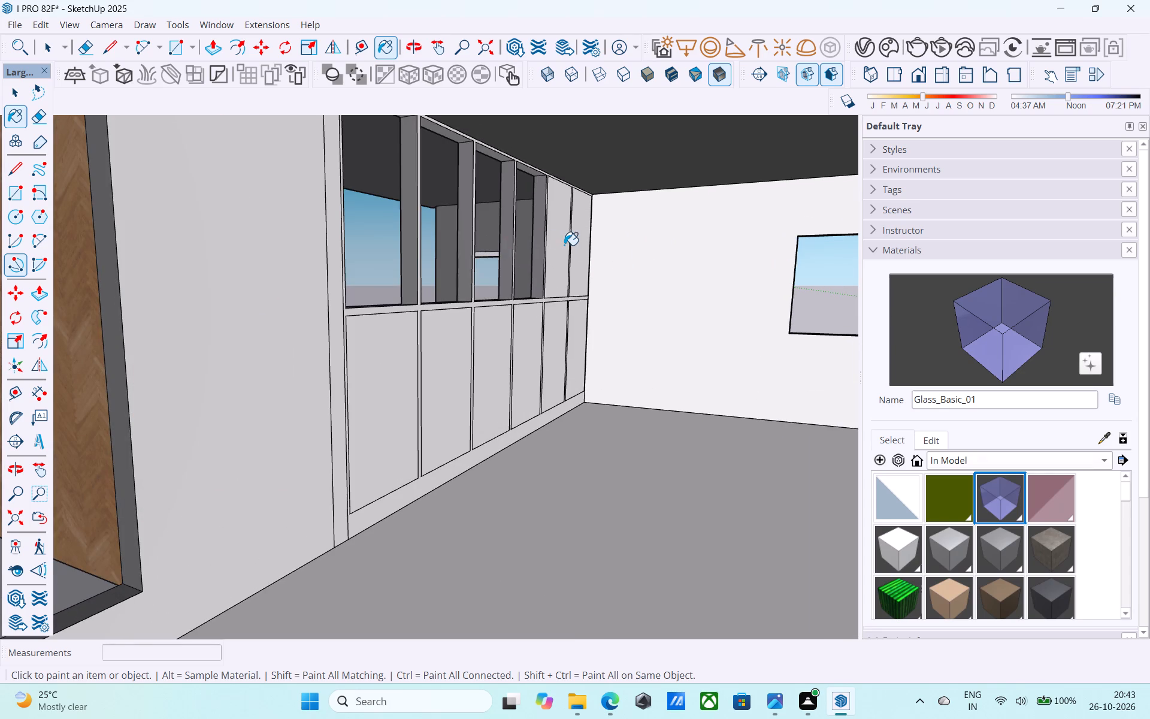
pyautogui.click(564, 245)
pyautogui.click(579, 245)
pyautogui.click(571, 326)
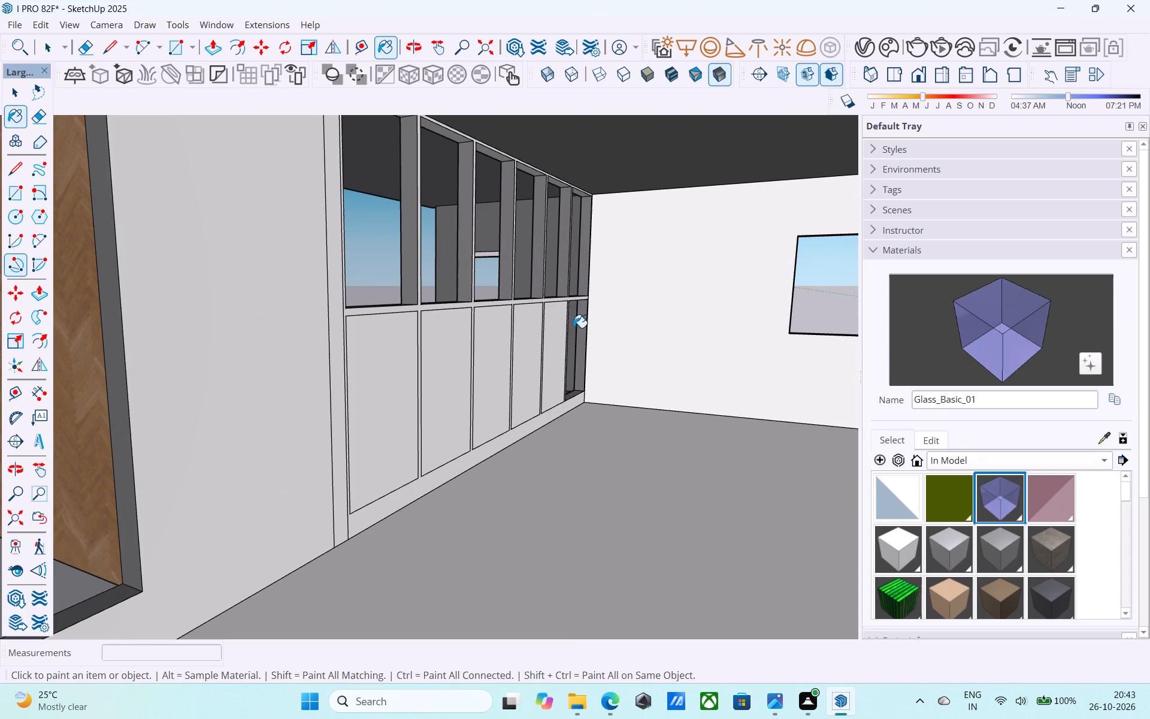
pyautogui.click(553, 323)
pyautogui.click(521, 325)
pyautogui.click(492, 334)
pyautogui.click(452, 339)
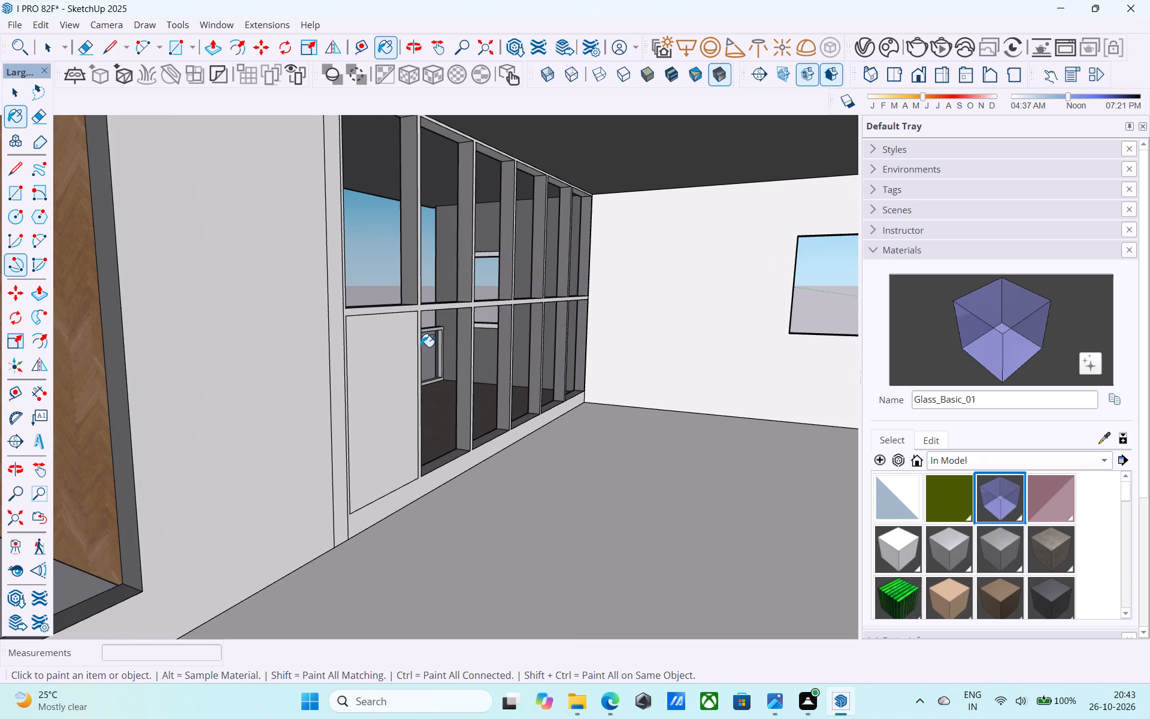
pyautogui.click(346, 366)
pyautogui.hotkey('ctrl', 'z')
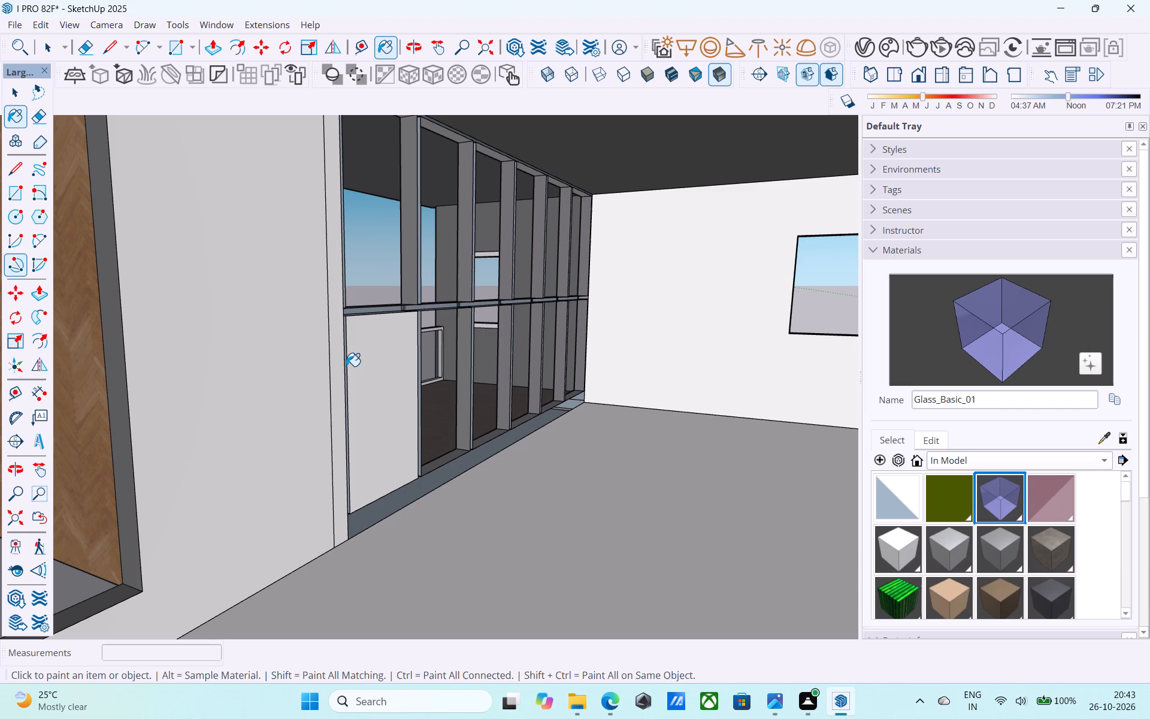
pyautogui.click(367, 377)
# Paint the inner faces of the top floor's twelve window-wall panes, upper and lower rows, with the Glass_Basic_01 material.
pyautogui.scroll(-12, 419, 360)
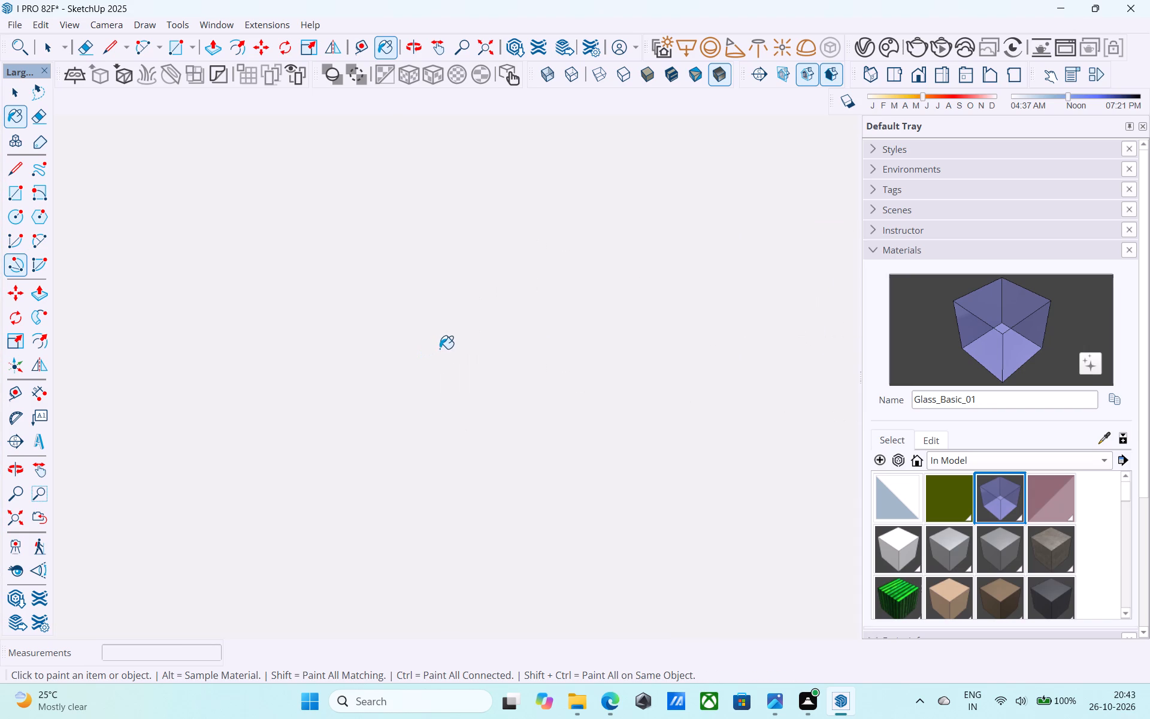
pyautogui.scroll(-10, 440, 349)
pyautogui.scroll(-12, 444, 343)
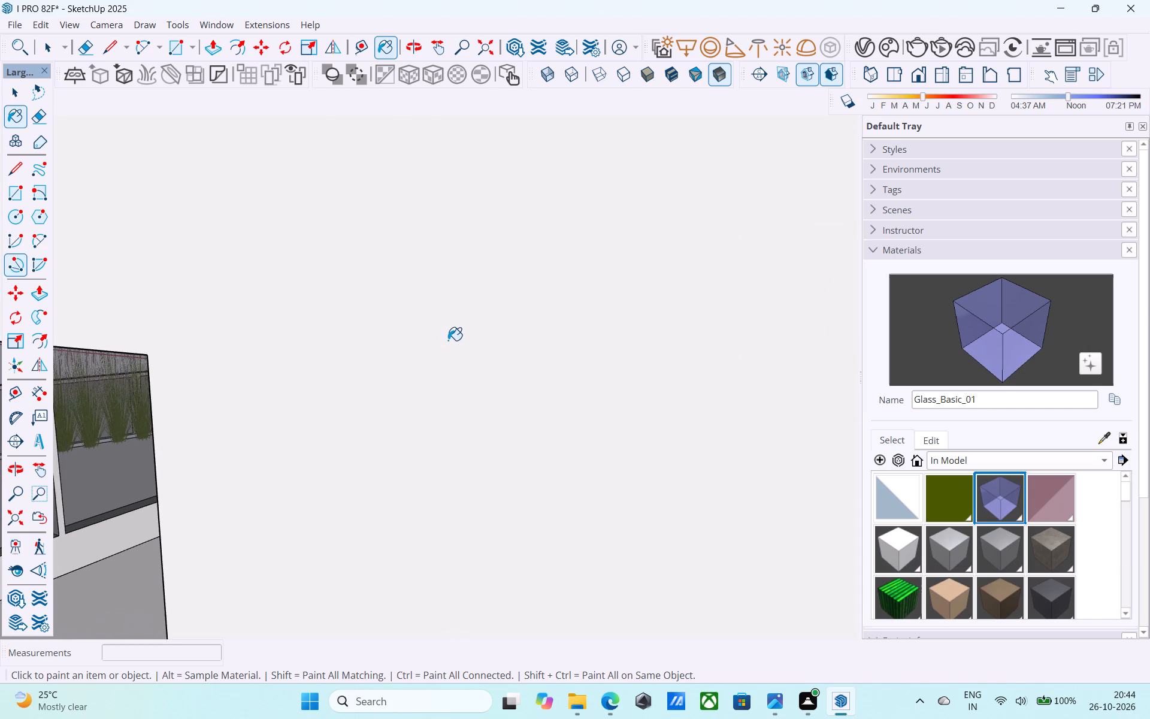
pyautogui.scroll(-20, 448, 340)
pyautogui.scroll(-4, 448, 340)
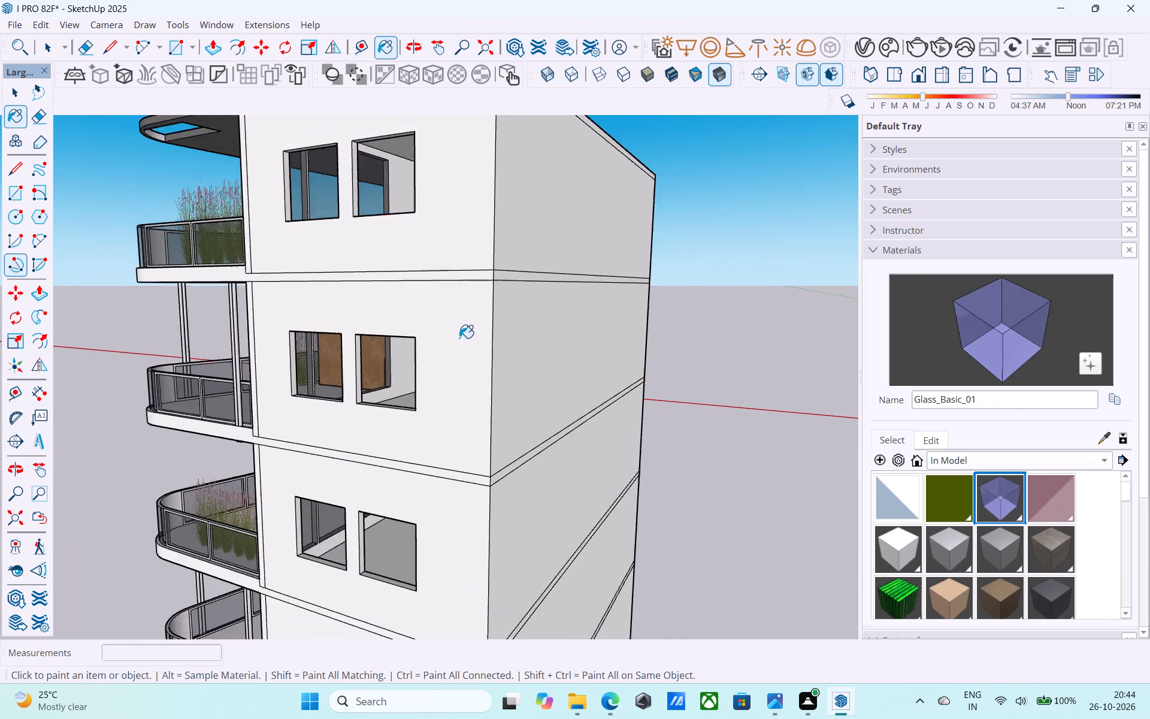
pyautogui.scroll(-7, 459, 338)
pyautogui.moveTo(462, 339); pyautogui.dragTo(554, 318, button='middle')
pyautogui.scroll(13, 495, 292)
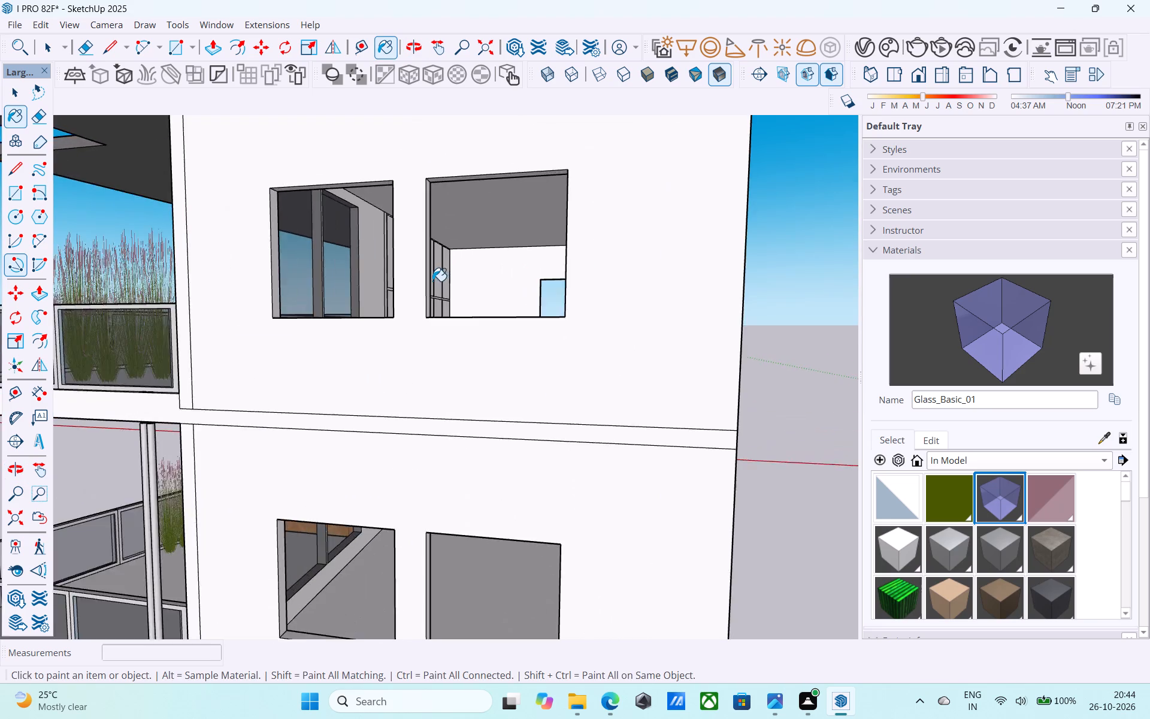
pyautogui.scroll(6, 432, 281)
pyautogui.moveTo(437, 285); pyautogui.dragTo(419, 291, button='middle')
pyautogui.click(298, 292)
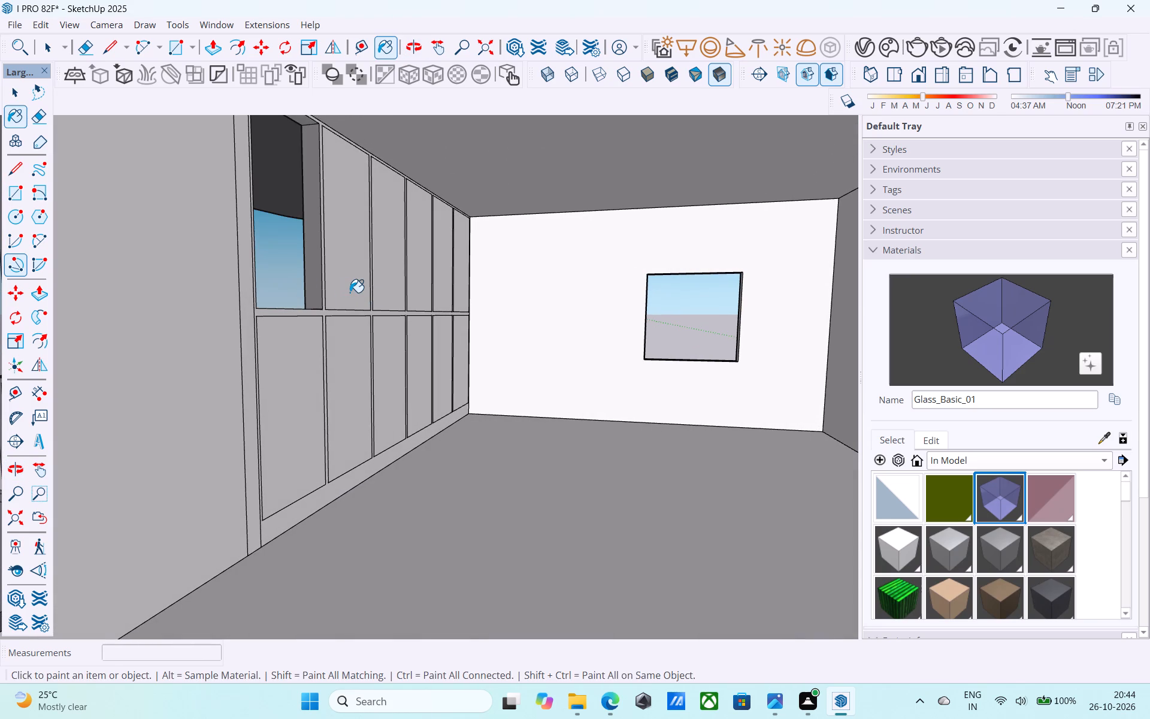
pyautogui.click(350, 292)
pyautogui.click(382, 285)
pyautogui.click(414, 275)
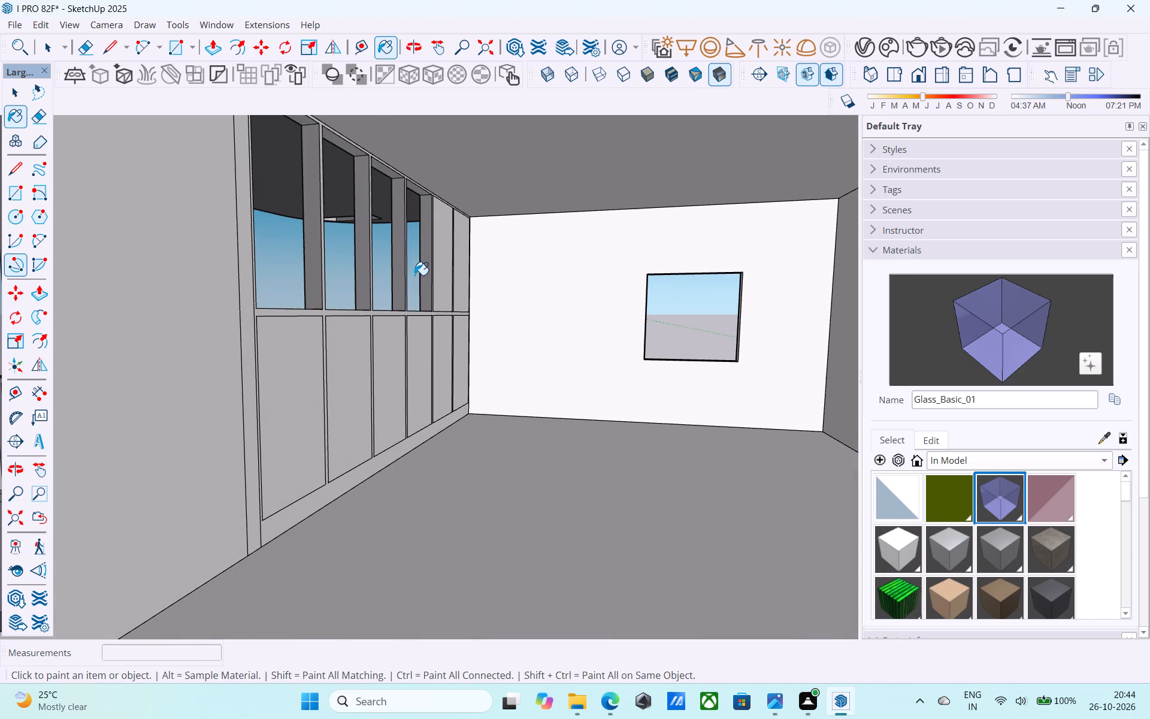
pyautogui.click(447, 267)
pyautogui.click(462, 267)
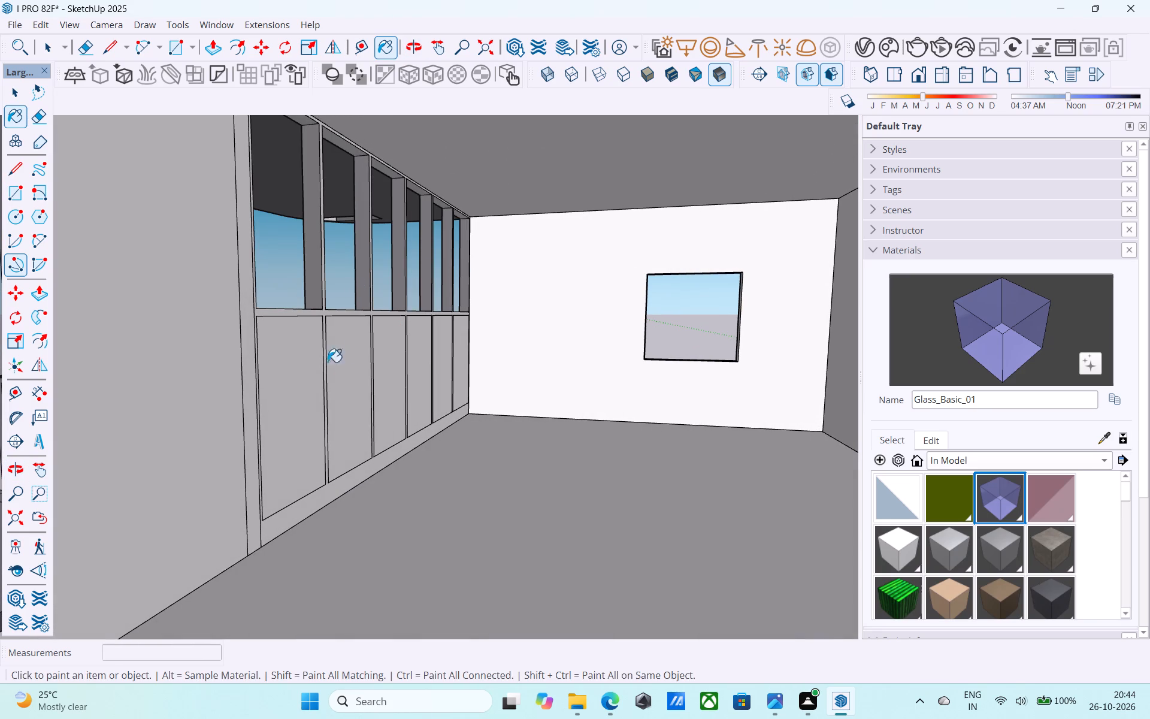
pyautogui.click(314, 369)
pyautogui.click(349, 345)
pyautogui.click(385, 333)
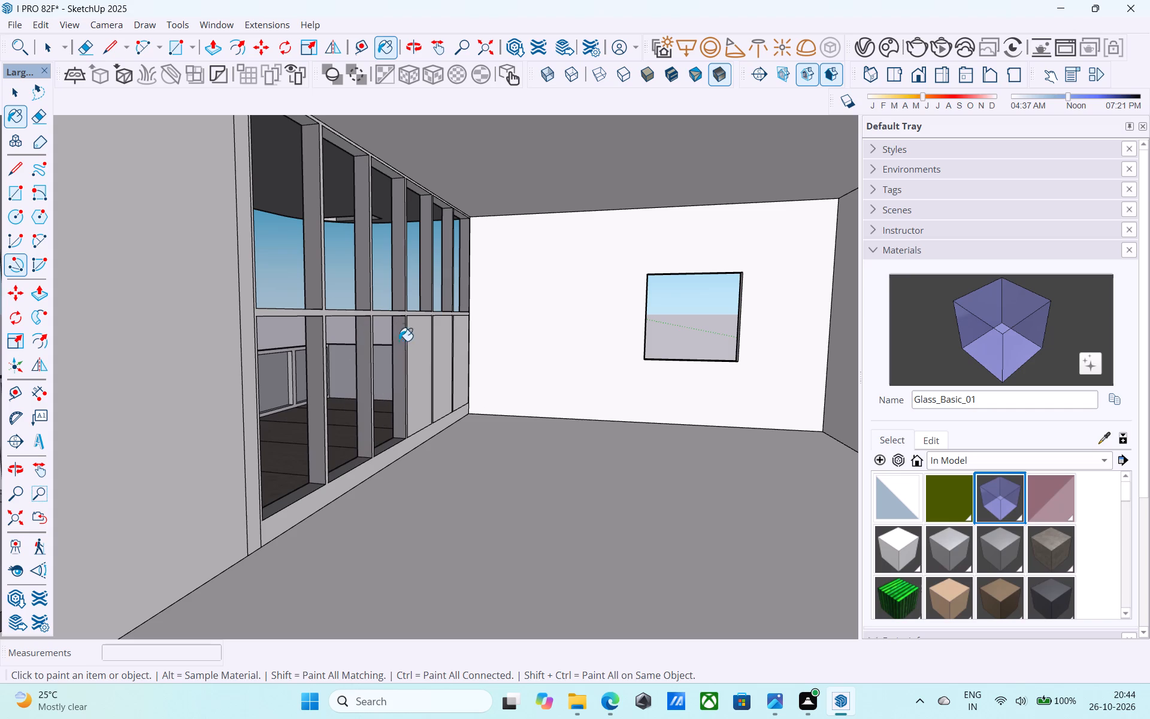
pyautogui.click(416, 346)
pyautogui.click(444, 337)
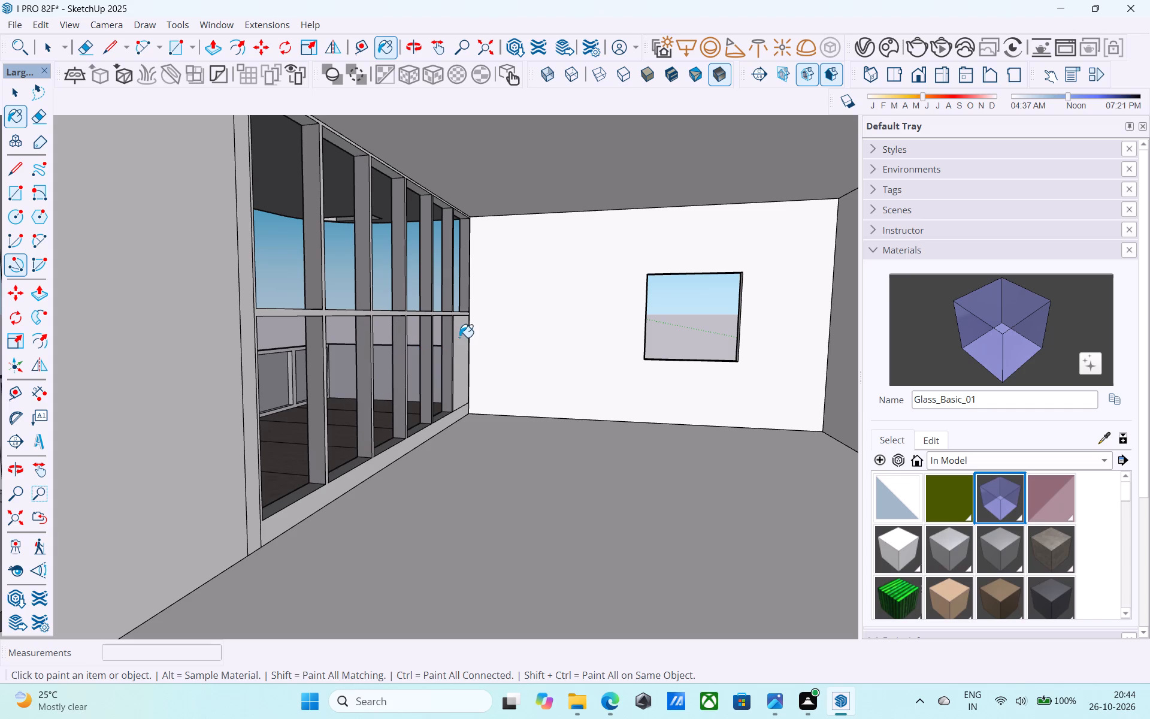
pyautogui.click(459, 337)
# Erase the leftover vertical edges on the inner wall beside the top floor's window-wall frame and save the model.
pyautogui.press('e')
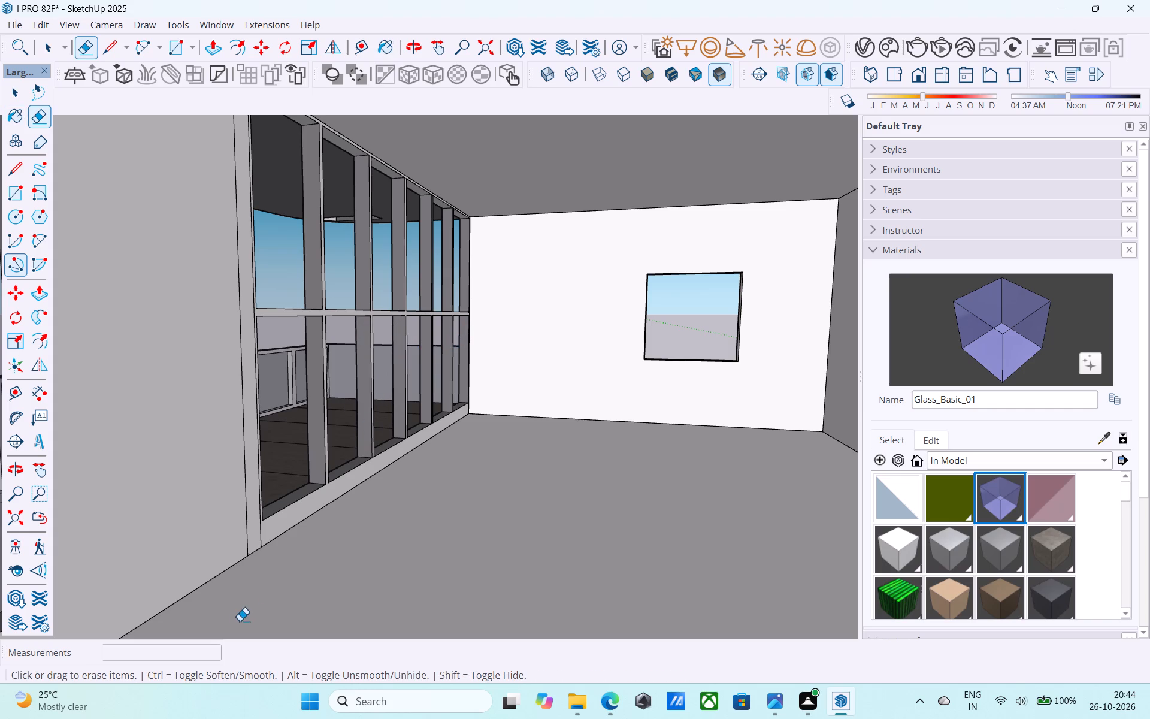
pyautogui.click(264, 536)
pyautogui.moveTo(256, 534); pyautogui.dragTo(249, 534)
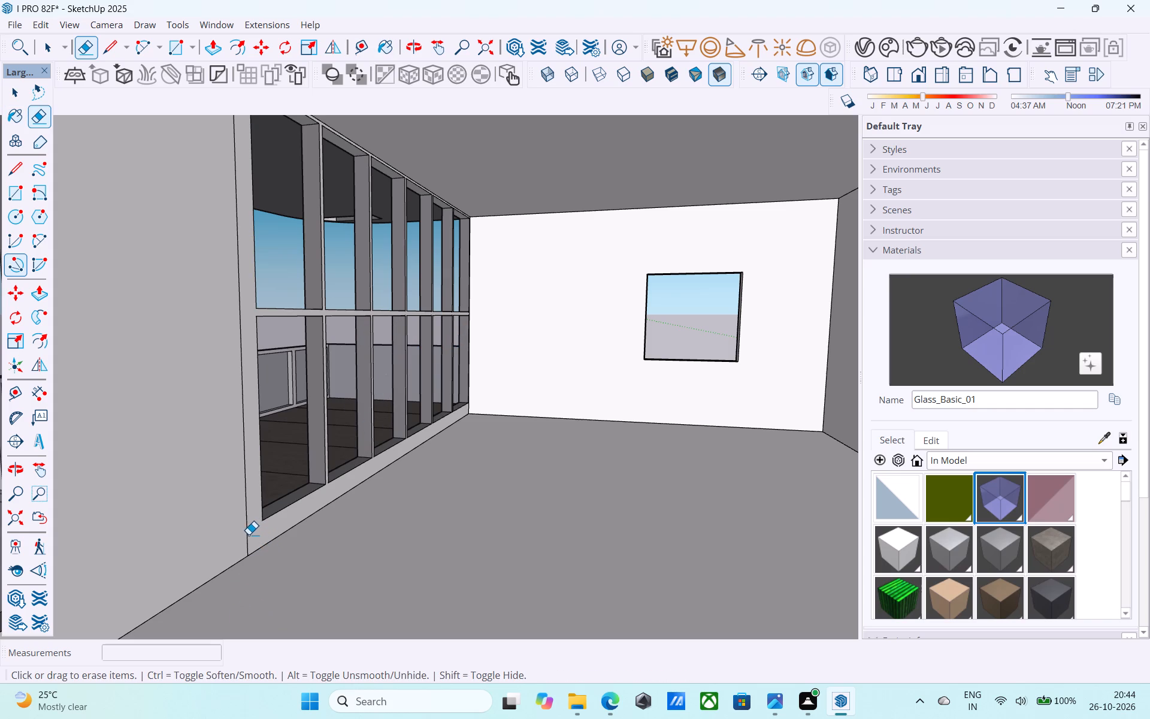
pyautogui.moveTo(249, 534); pyautogui.dragTo(246, 535)
pyautogui.hotkey('ctrl', 's')
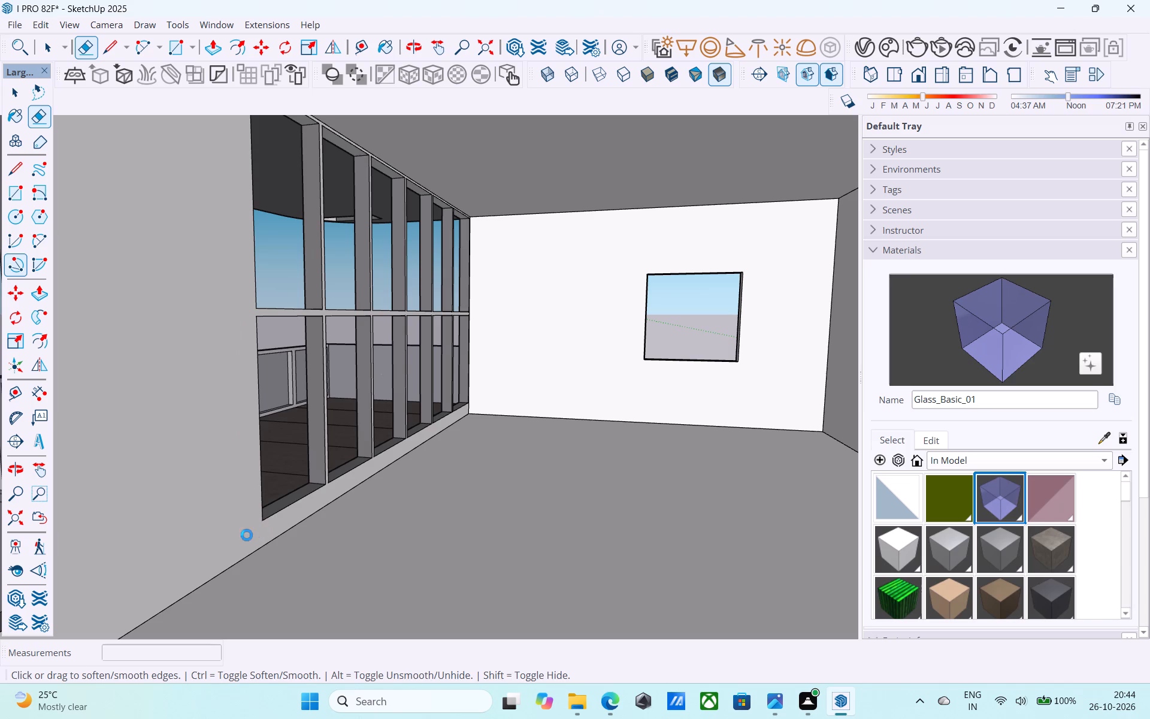
# Examine the top floor's window walls from inside the room to check the glass panes and frames.
pyautogui.keyDown('shift'); pyautogui.middleClick(344, 333); pyautogui.keyUp('shift')
pyautogui.scroll(4, 336, 314)
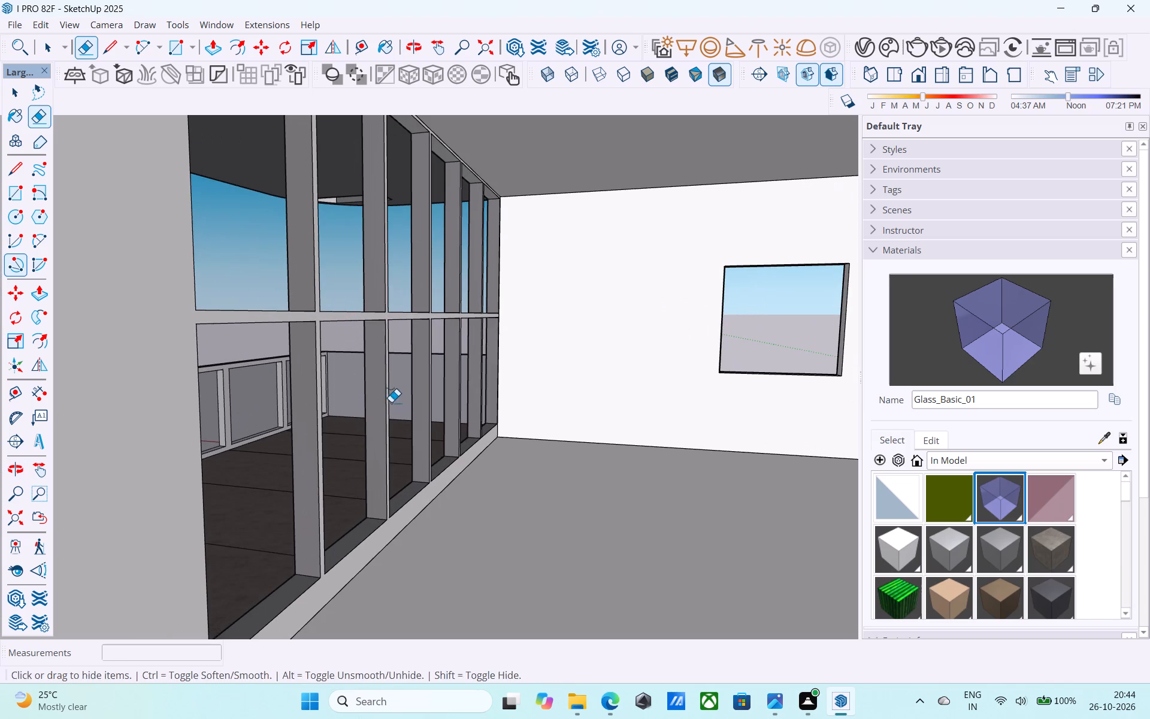
pyautogui.keyDown('shift'); pyautogui.moveTo(391, 402); pyautogui.dragTo(379, 359, button='middle'); pyautogui.keyUp('shift')
pyautogui.scroll(3, 391, 402)
pyautogui.scroll(-4, 375, 354)
pyautogui.keyDown('shift'); pyautogui.moveTo(376, 371); pyautogui.dragTo(289, 452, button='middle'); pyautogui.keyUp('shift')
pyautogui.keyDown('shift'); pyautogui.moveTo(247, 373); pyautogui.dragTo(377, 422, button='middle'); pyautogui.keyUp('shift')
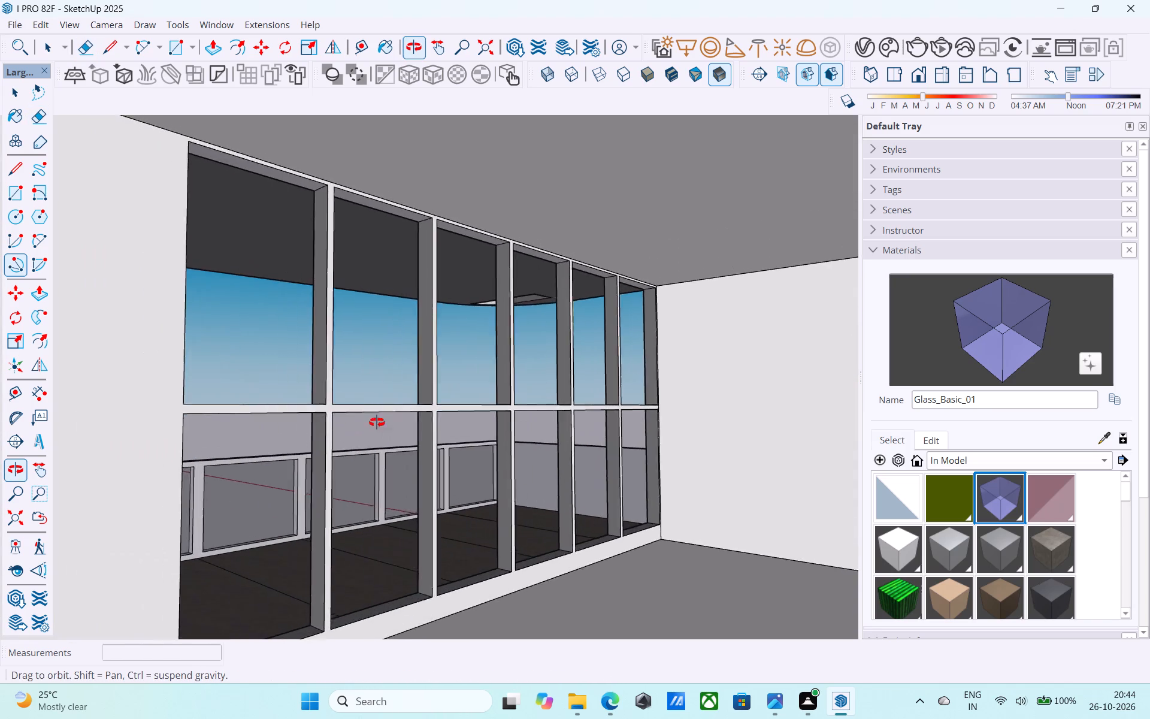
pyautogui.keyDown('shift'); pyautogui.moveTo(377, 422); pyautogui.dragTo(271, 422, button='middle'); pyautogui.keyUp('shift')
pyautogui.scroll(5, 270, 422)
pyautogui.scroll(-4, 302, 422)
pyautogui.moveTo(311, 421); pyautogui.dragTo(486, 501, button='middle')
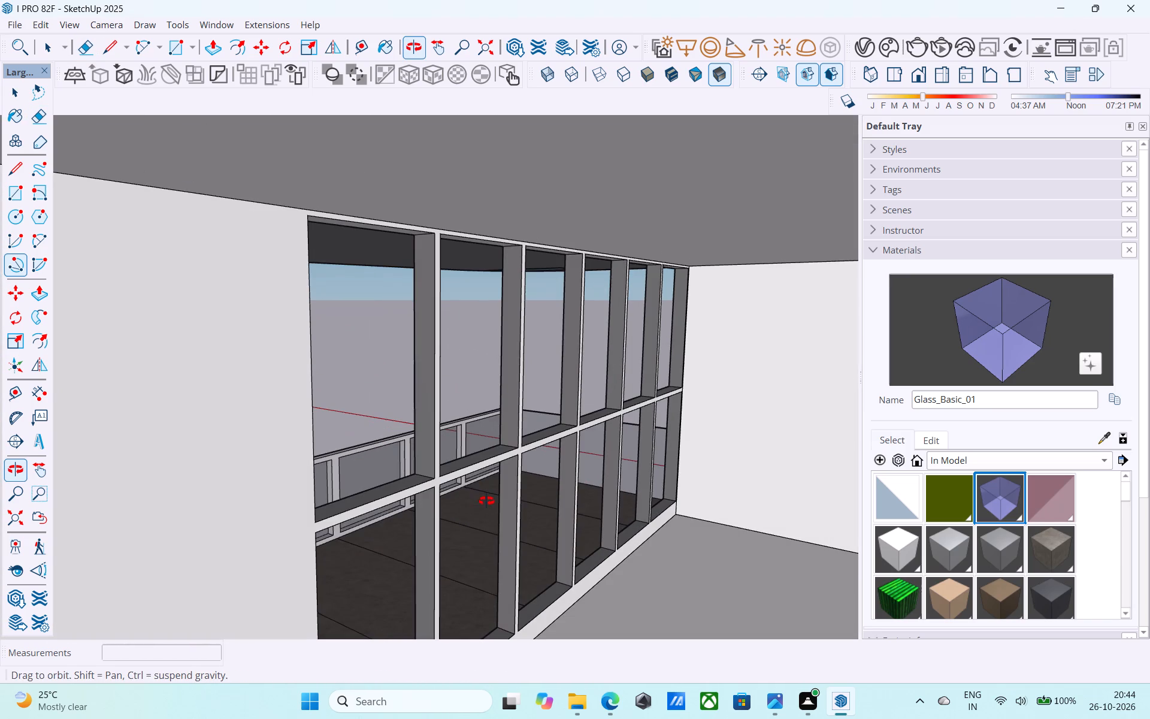
pyautogui.moveTo(486, 501); pyautogui.dragTo(486, 500, button='middle')
pyautogui.moveTo(486, 487); pyautogui.dragTo(478, 460, button='middle')
pyautogui.moveTo(559, 457); pyautogui.dragTo(547, 451, button='middle')
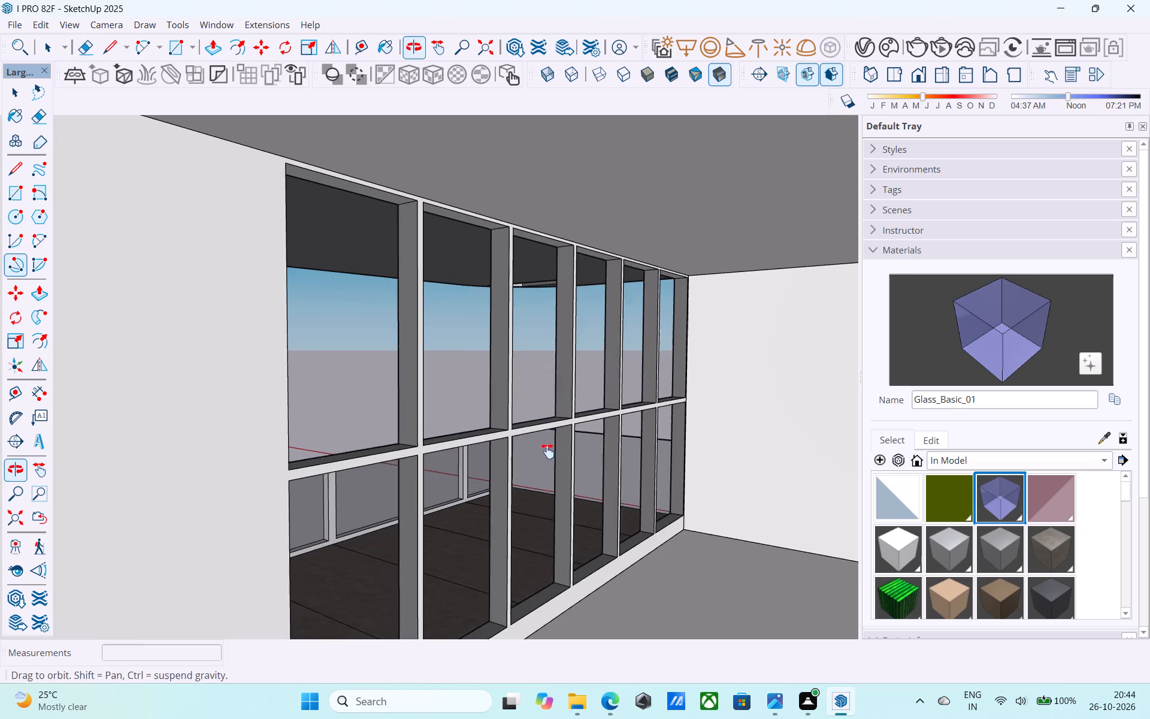
pyautogui.moveTo(547, 451); pyautogui.dragTo(461, 465, button='middle')
pyautogui.scroll(1, 290, 441)
pyautogui.keyDown('shift'); pyautogui.moveTo(273, 437); pyautogui.dragTo(316, 431, button='middle'); pyautogui.keyUp('shift')
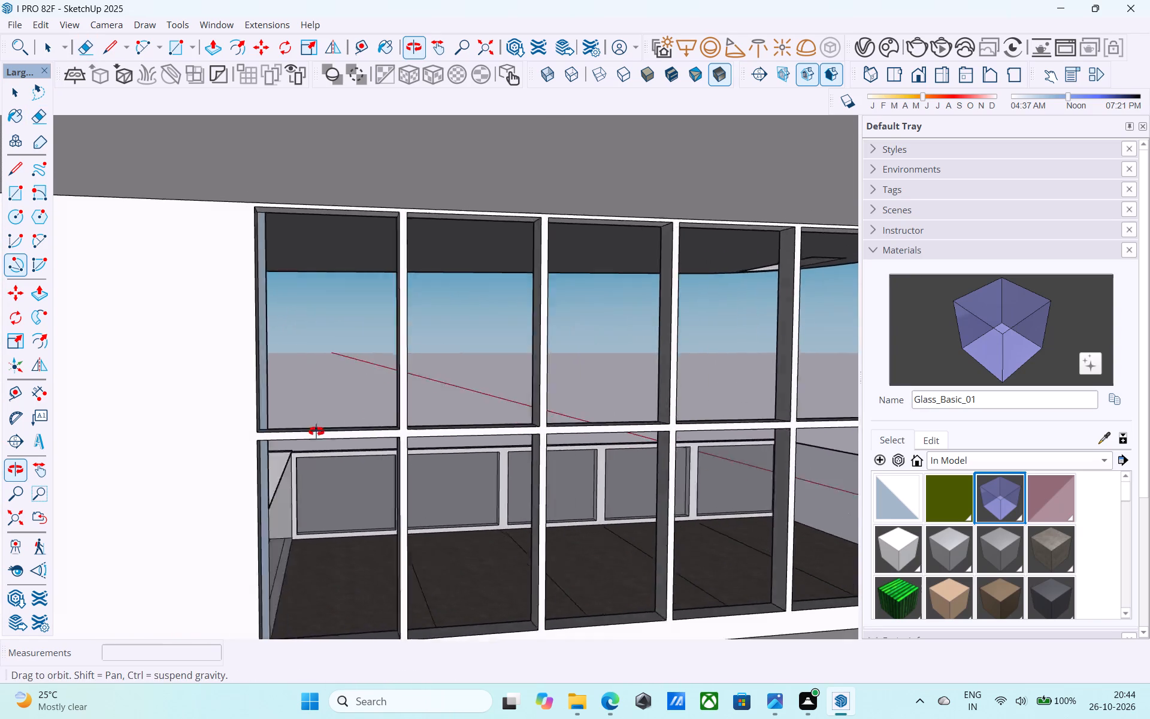
pyautogui.keyDown('shift'); pyautogui.moveTo(316, 431); pyautogui.dragTo(177, 434, button='middle'); pyautogui.keyUp('shift')
pyautogui.keyDown('shift'); pyautogui.moveTo(285, 464); pyautogui.dragTo(344, 461, button='middle'); pyautogui.keyUp('shift')
pyautogui.moveTo(331, 457); pyautogui.dragTo(260, 446, button='middle')
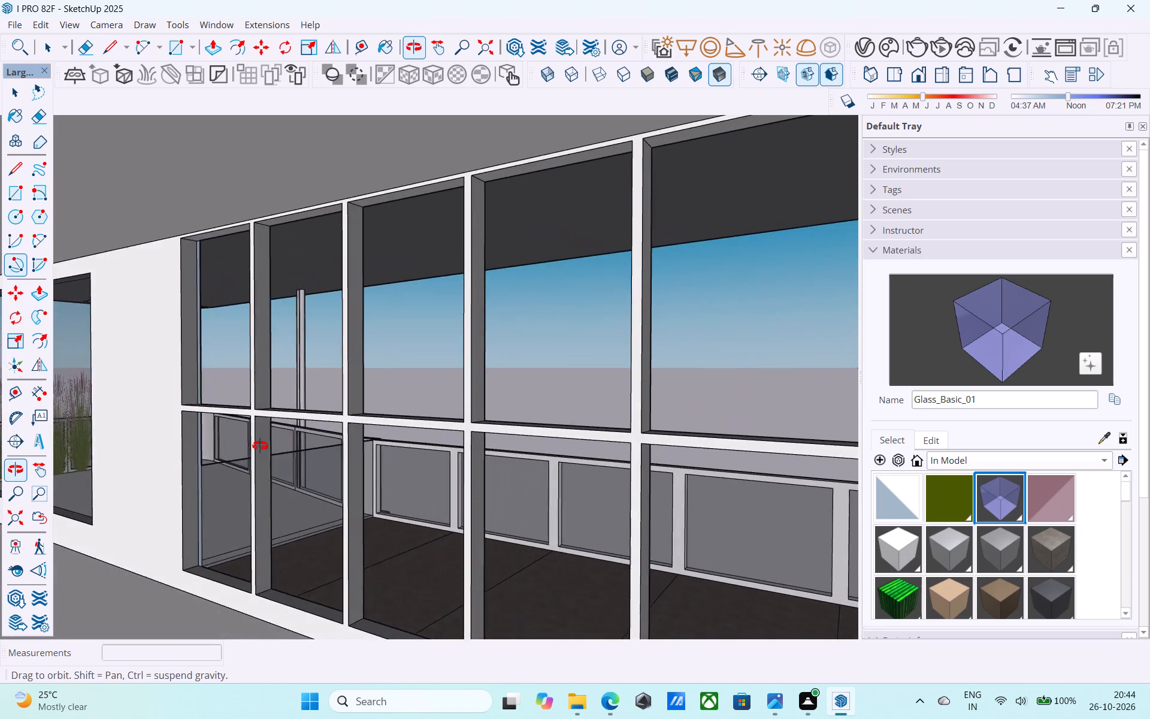
pyautogui.moveTo(260, 446); pyautogui.dragTo(385, 479, button='middle')
pyautogui.scroll(4, 308, 436)
pyautogui.scroll(-4, 308, 432)
pyautogui.moveTo(310, 435); pyautogui.dragTo(209, 433, button='middle')
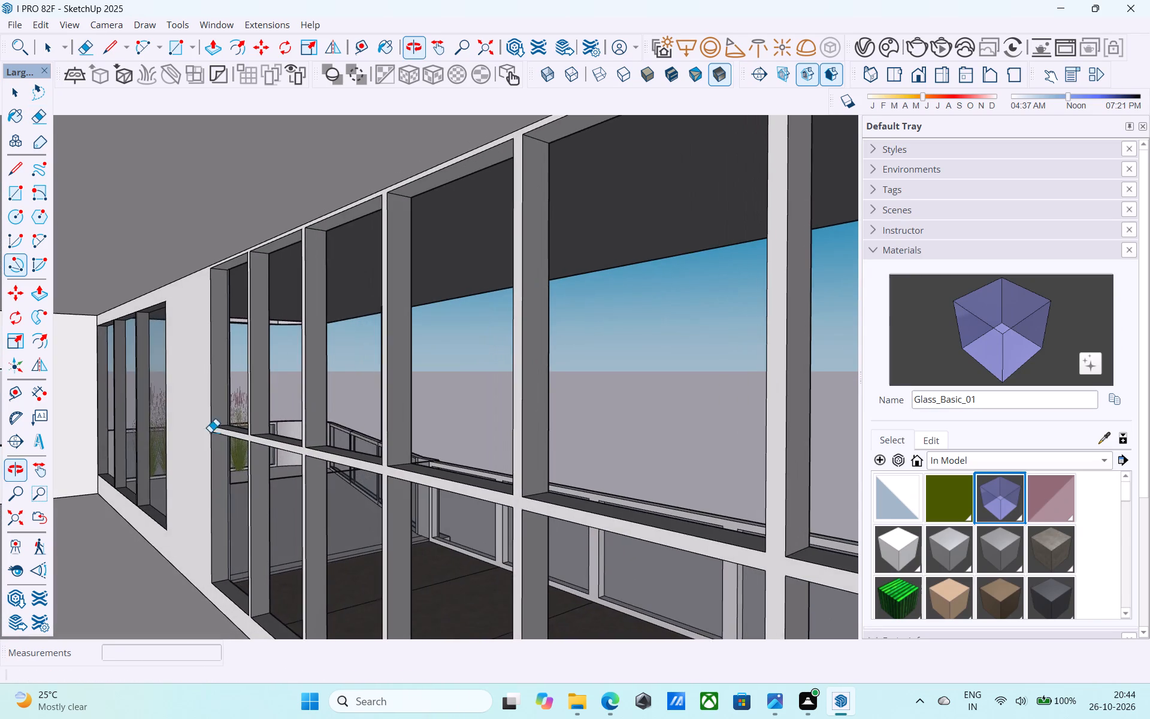
pyautogui.keyDown('shift'); pyautogui.moveTo(407, 430); pyautogui.dragTo(913, 374, button='middle'); pyautogui.keyUp('shift')
pyautogui.moveTo(503, 413); pyautogui.dragTo(163, 410, button='middle')
pyautogui.keyDown('shift'); pyautogui.scroll(1, 143, 403); pyautogui.keyUp('shift')
pyautogui.keyDown('shift'); pyautogui.moveTo(617, 415); pyautogui.dragTo(341, 396, button='middle'); pyautogui.keyUp('shift')
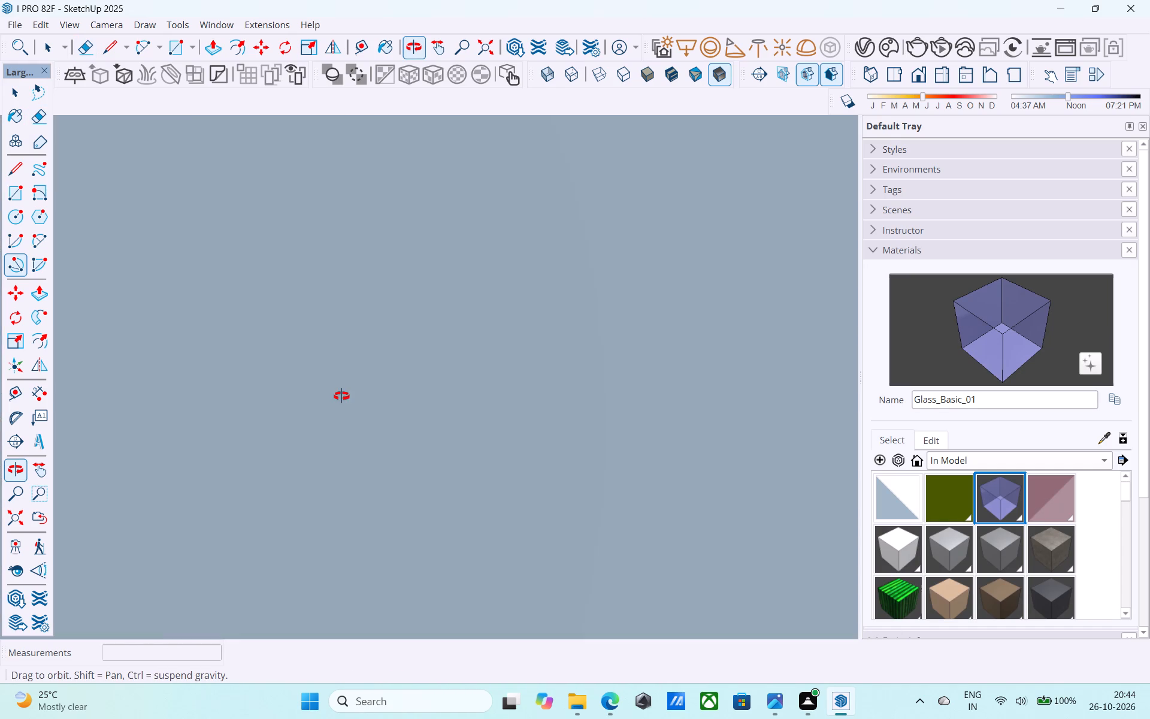
# Save the model with the whole building back in view.
pyautogui.keyDown('shift'); pyautogui.moveTo(341, 396); pyautogui.dragTo(807, 364, button='middle'); pyautogui.keyUp('shift')
pyautogui.scroll(4, 431, 370)
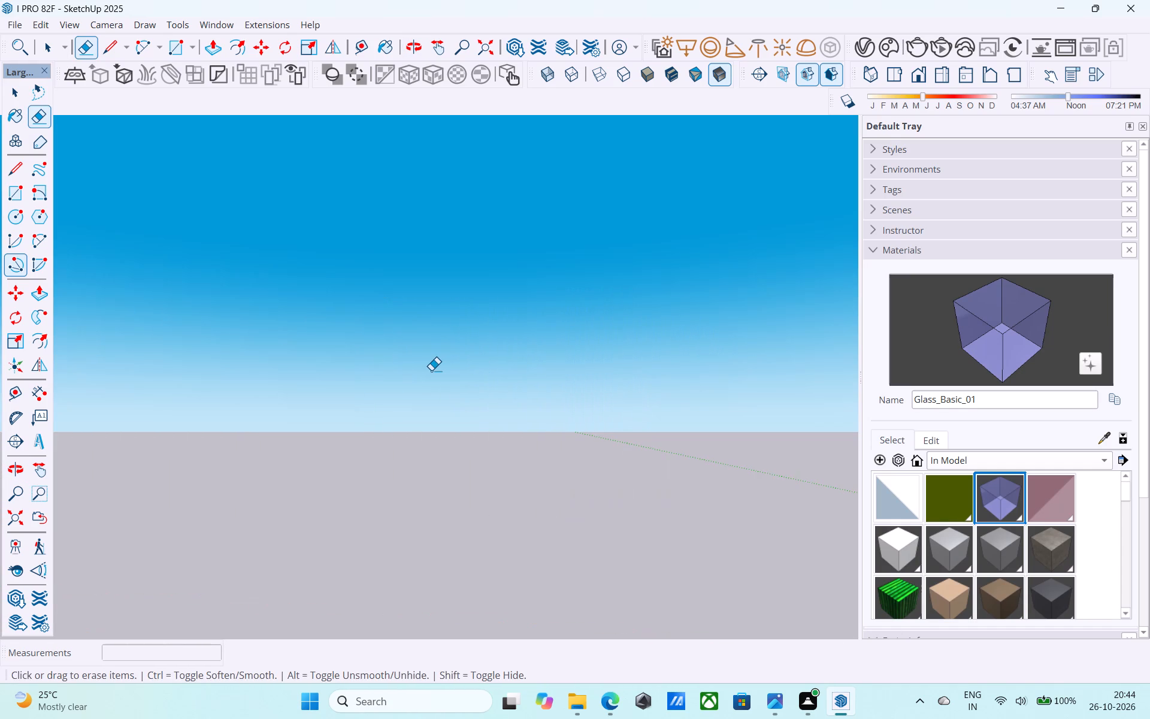
pyautogui.scroll(3, 431, 370)
pyautogui.moveTo(415, 368); pyautogui.dragTo(1081, 390, button='middle')
pyautogui.moveTo(370, 385); pyautogui.dragTo(804, 412, button='middle')
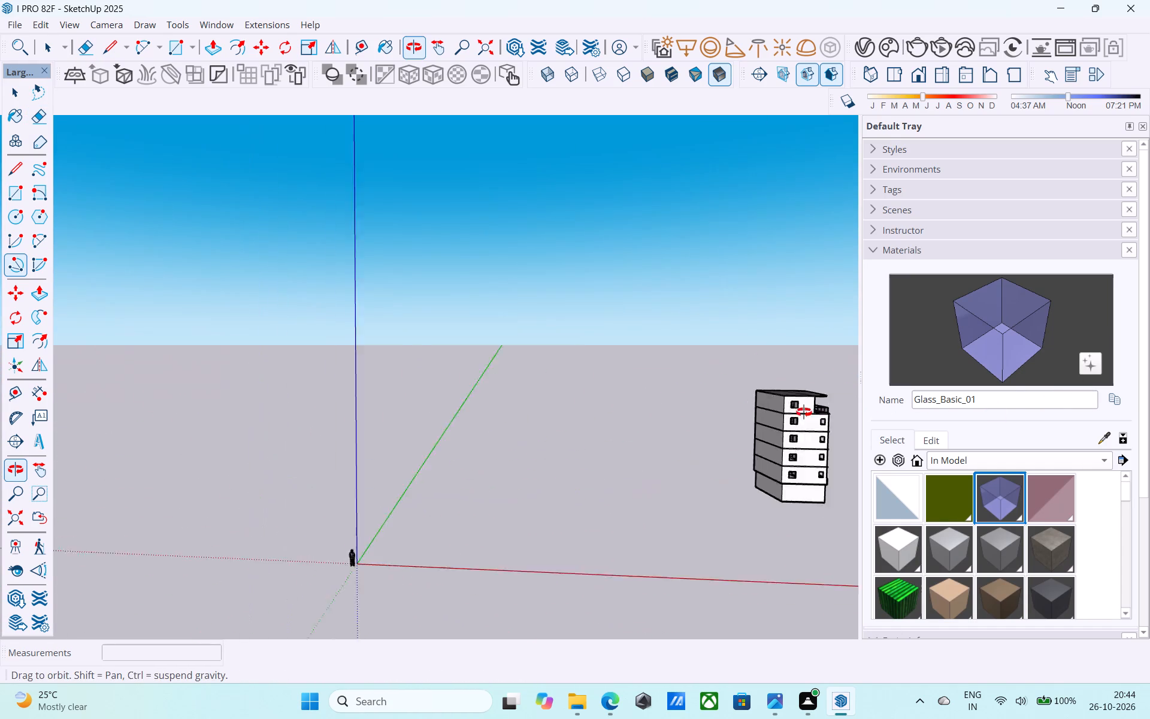
pyautogui.moveTo(804, 412); pyautogui.dragTo(890, 404, button='middle')
pyautogui.scroll(1, 883, 412)
pyautogui.scroll(16, 745, 435)
pyautogui.press('space')
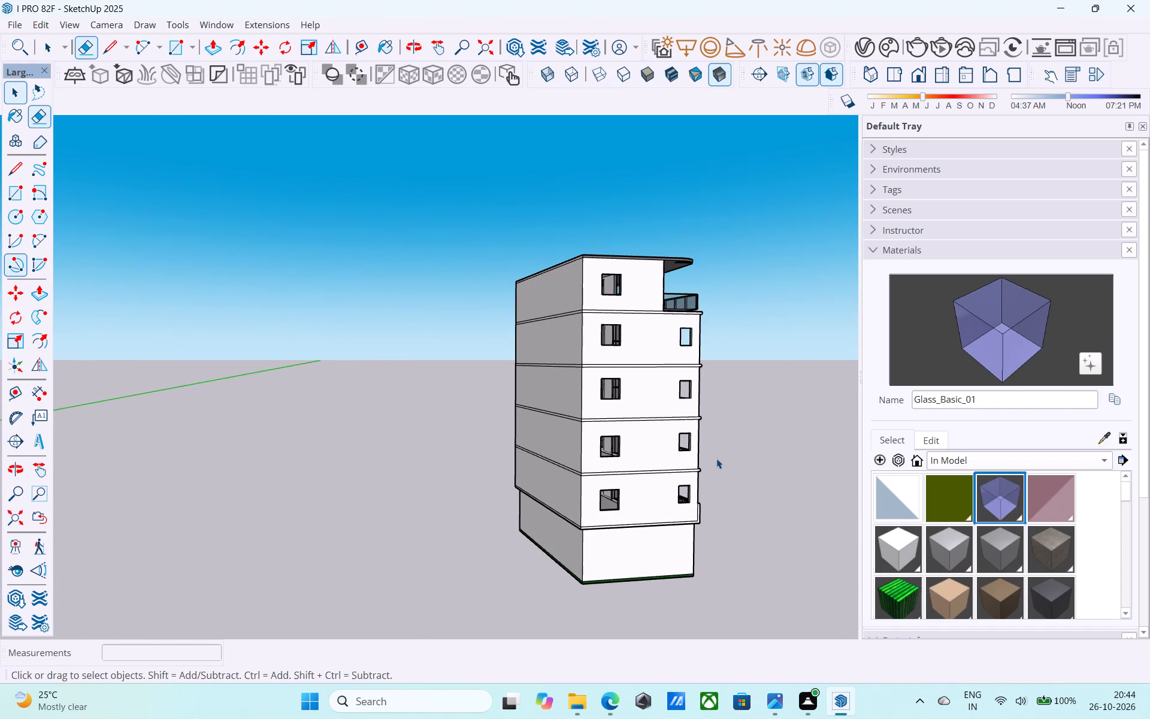
pyautogui.moveTo(704, 459); pyautogui.dragTo(650, 471, button='middle')
pyautogui.hotkey('ctrl', 's')
# Draw a 4' by 4' rectangle corner to corner across the top floor's window opening in the side wall beside the roofed terrace.
pyautogui.scroll(2, 617, 467)
pyautogui.moveTo(611, 469); pyautogui.dragTo(420, 478, button='middle')
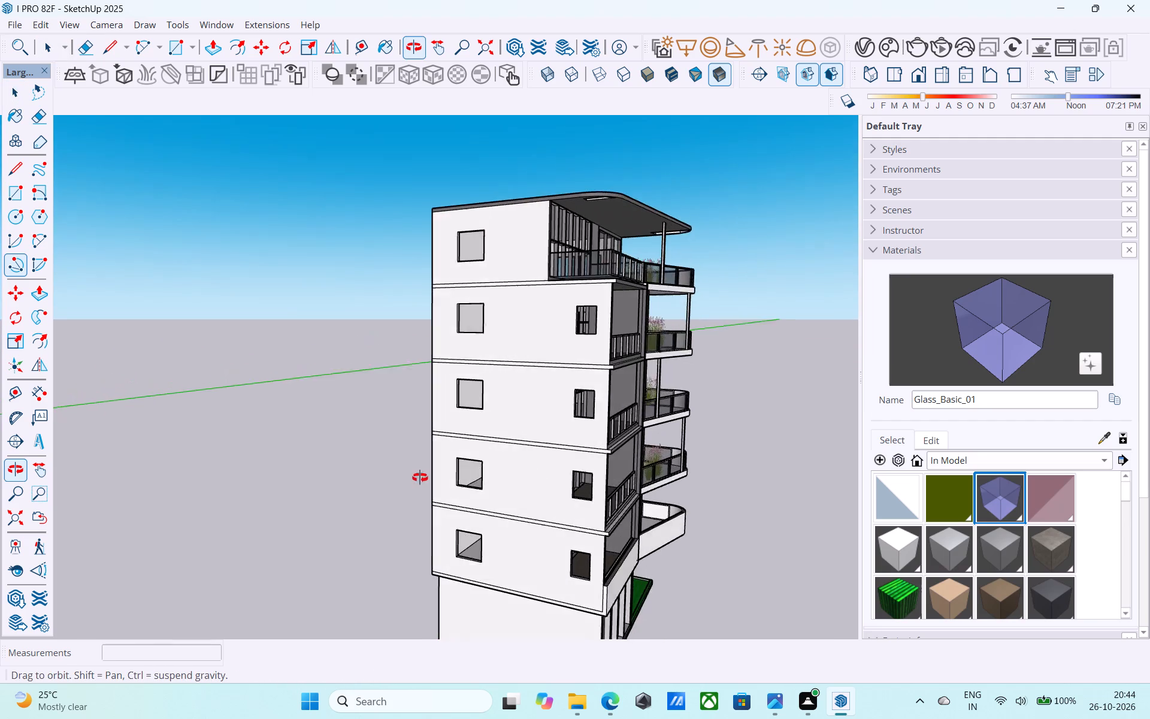
pyautogui.moveTo(420, 478); pyautogui.dragTo(419, 476, button='middle')
pyautogui.scroll(1, 458, 391)
pyautogui.keyDown('shift'); pyautogui.moveTo(458, 391); pyautogui.dragTo(431, 469, button='middle'); pyautogui.keyUp('shift')
pyautogui.press('r')
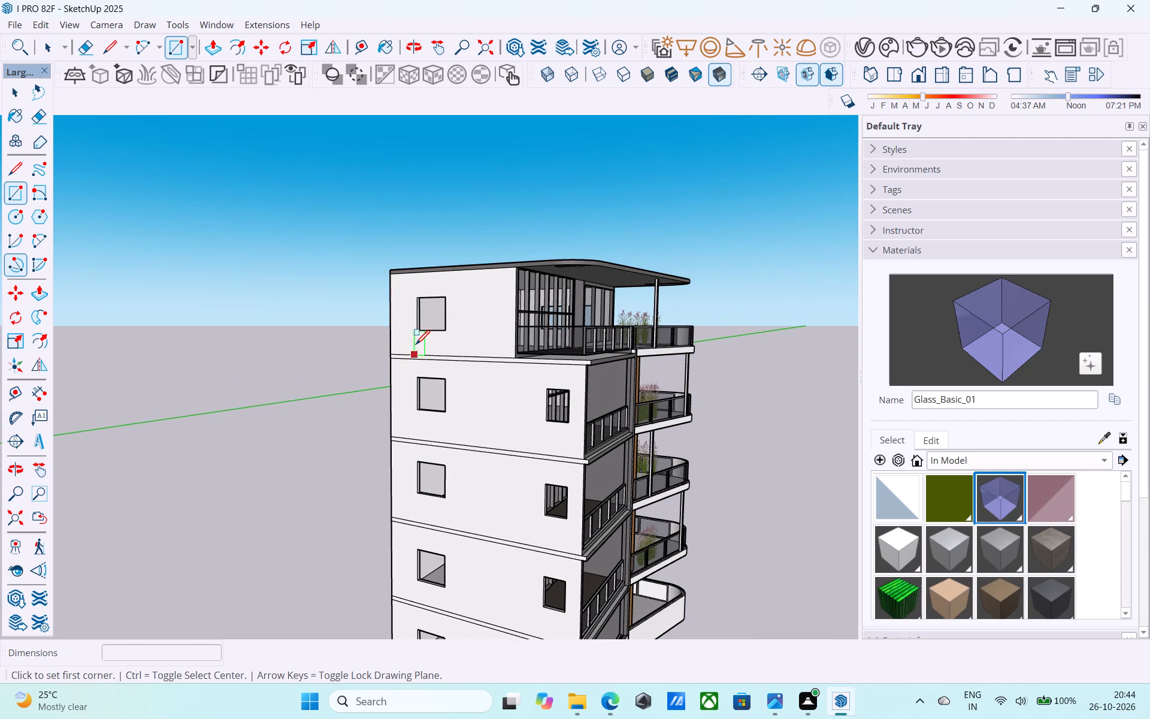
pyautogui.scroll(11, 431, 299)
pyautogui.click(394, 309)
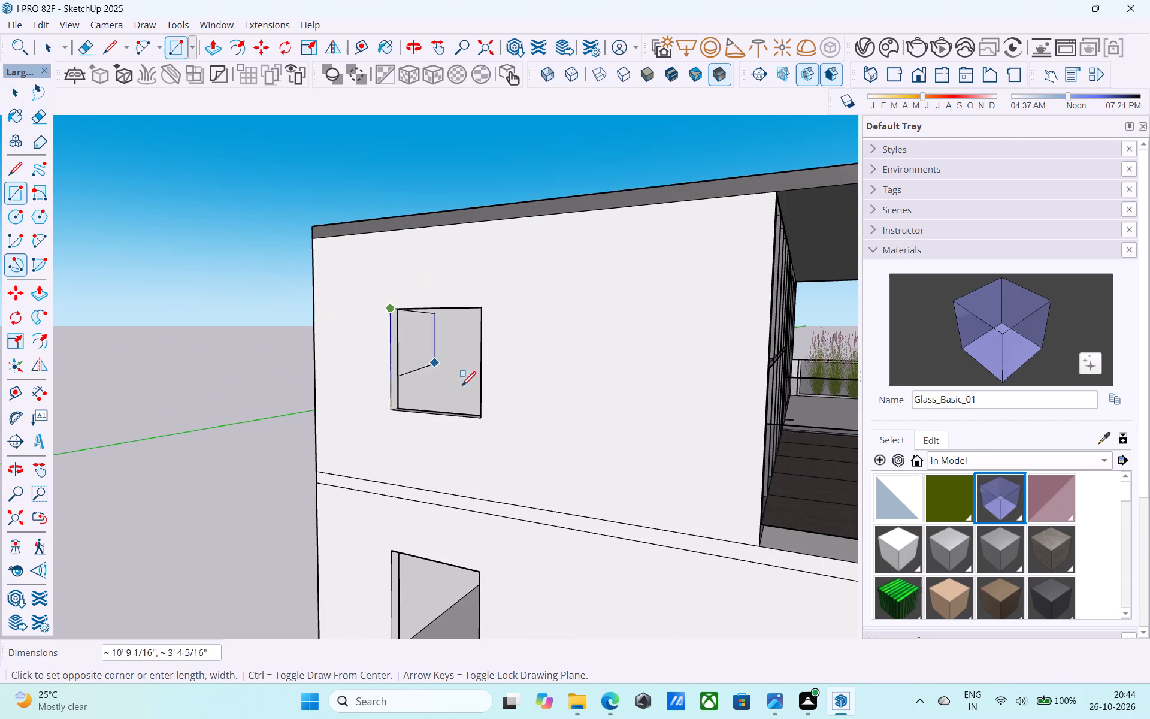
pyautogui.click(480, 418)
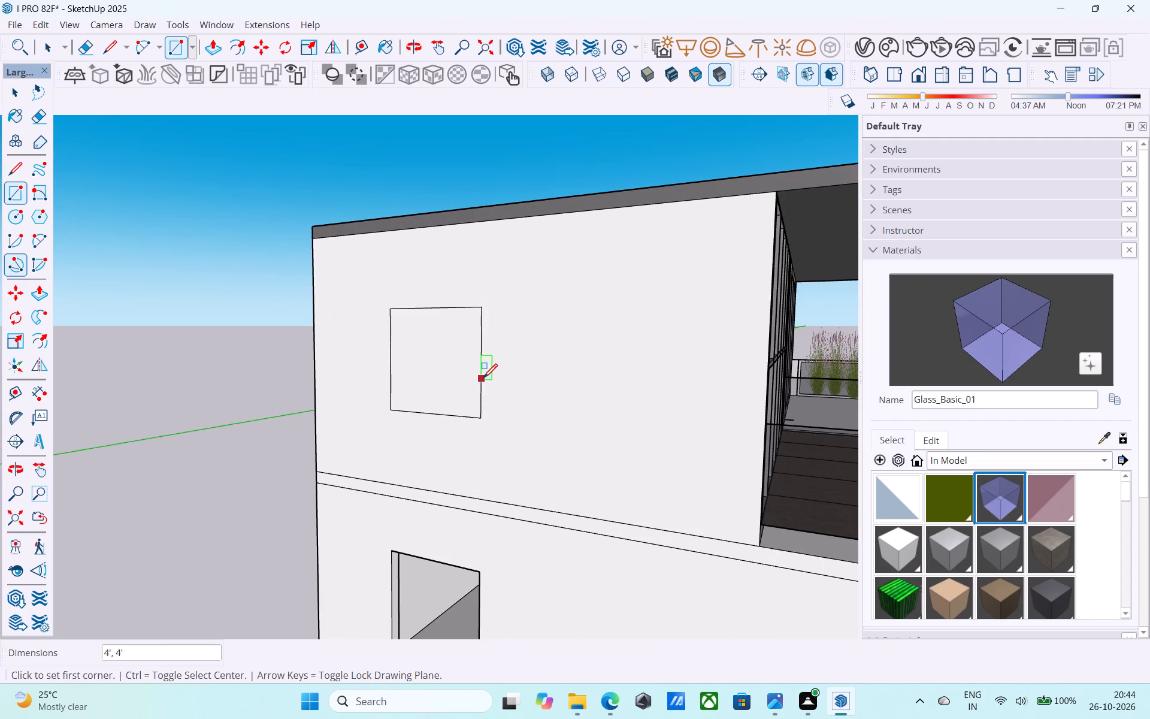
# Draw a 4' by 4' rectangle corner to corner across the square side-wall window opening one floor below the top floor.
pyautogui.scroll(-6, 483, 379)
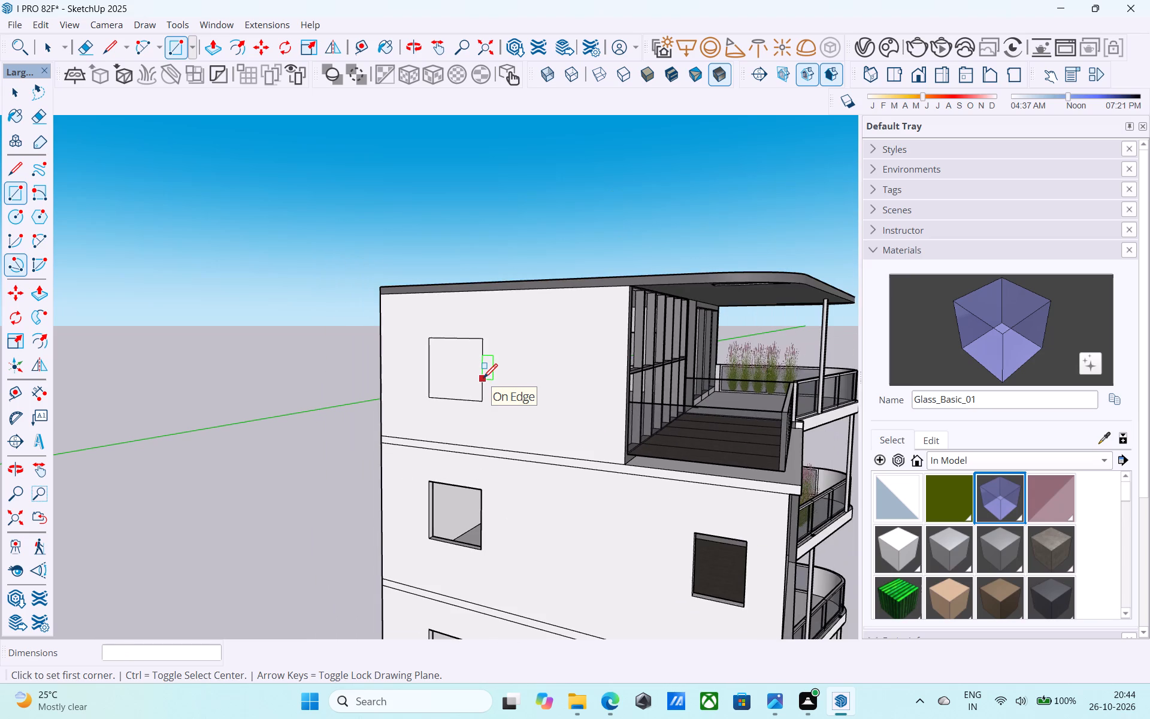
pyautogui.scroll(-6, 477, 358)
pyautogui.scroll(13, 443, 461)
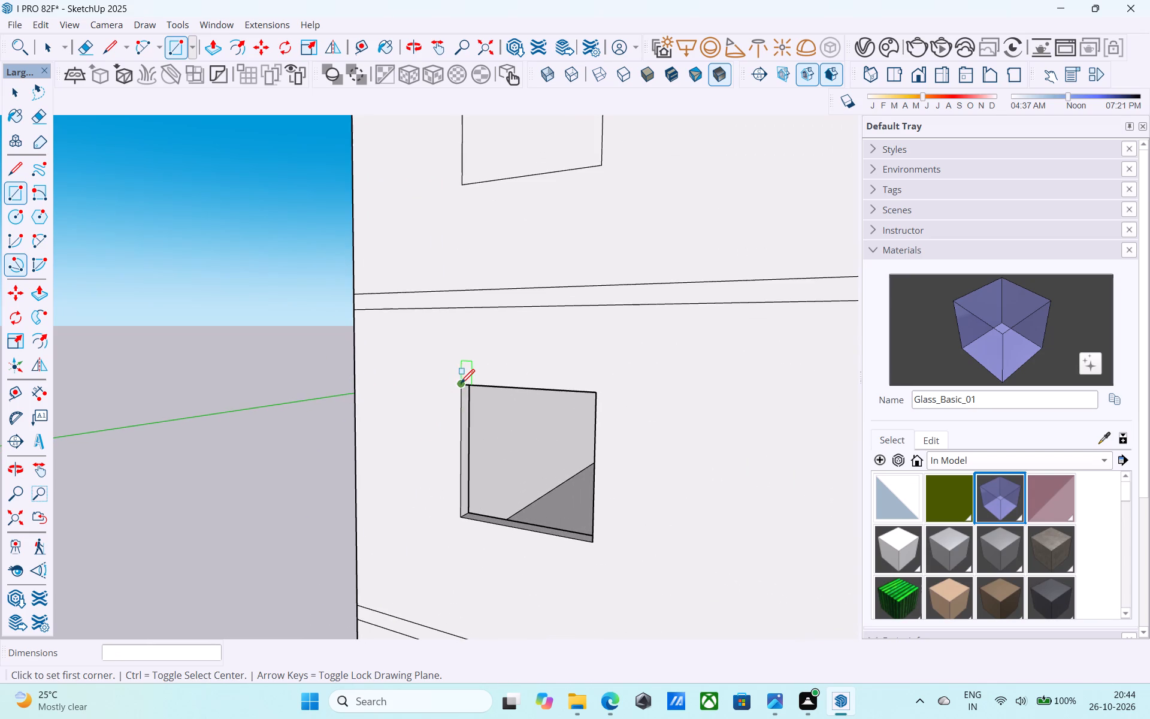
pyautogui.click(461, 385)
pyautogui.scroll(-6, 456, 351)
pyautogui.scroll(6, 515, 447)
pyautogui.click(567, 475)
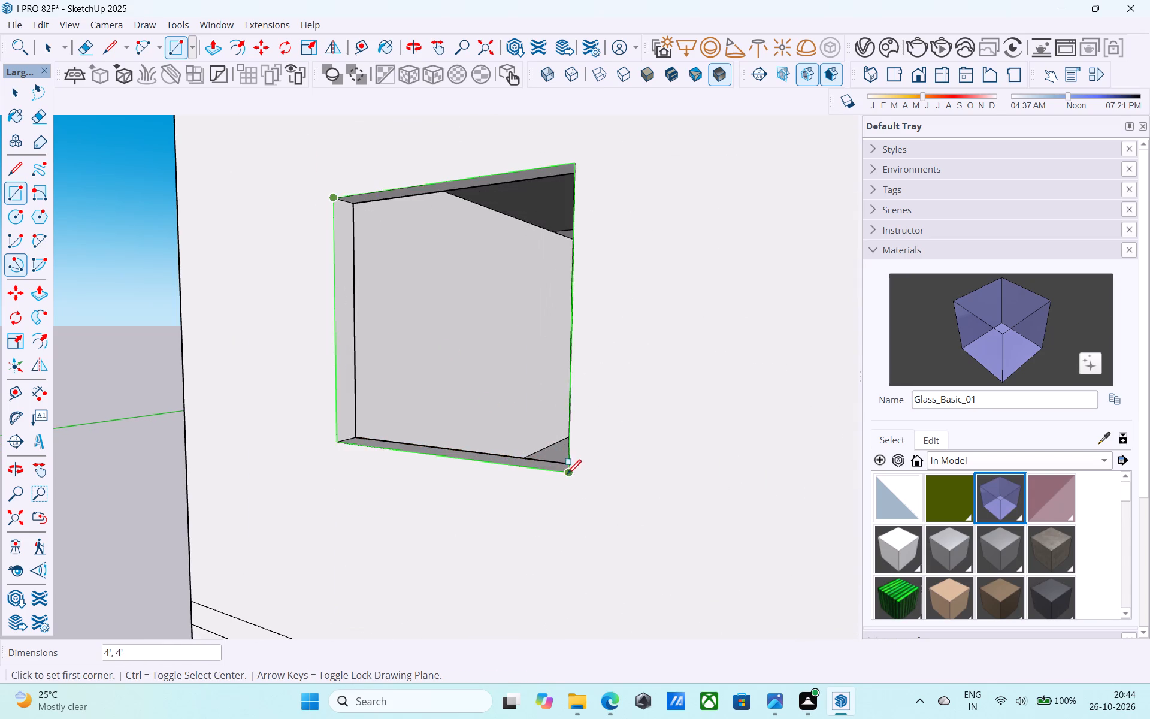
# Cover the square side-wall window opening two floors below the top with a corner-to-corner rectangle.
pyautogui.scroll(-18, 528, 355)
pyautogui.scroll(9, 508, 451)
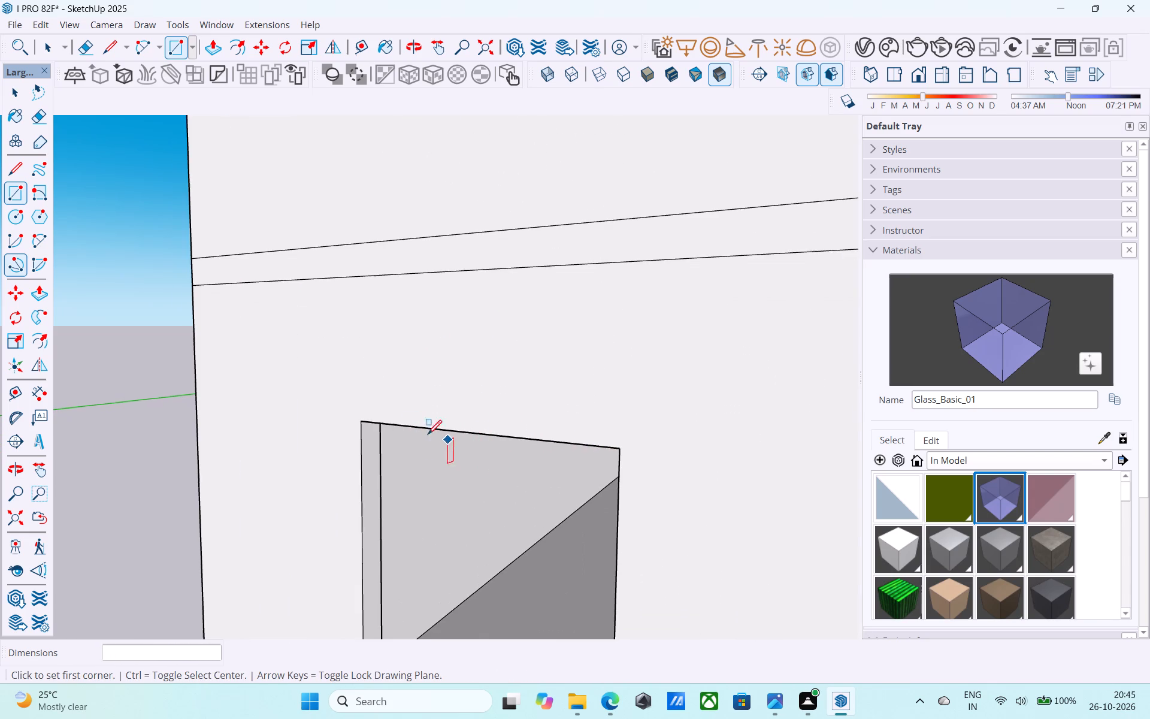
pyautogui.click(365, 424)
pyautogui.scroll(-10, 395, 387)
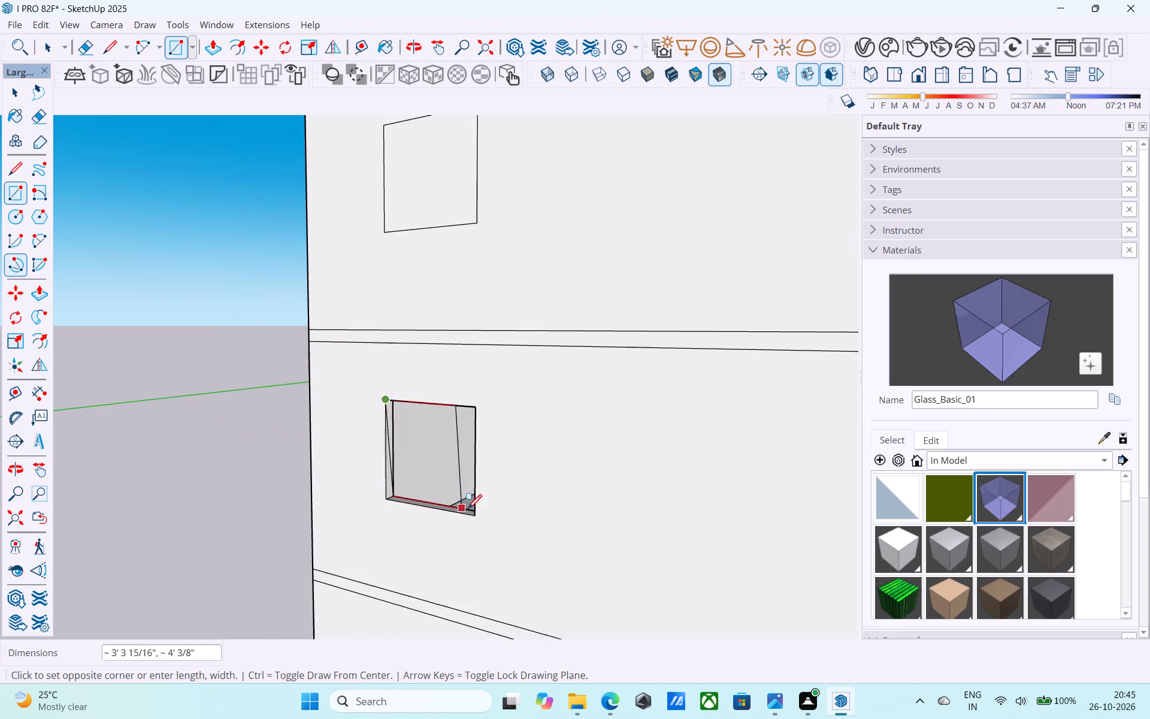
pyautogui.scroll(5, 468, 510)
pyautogui.click(480, 519)
# Cover the square side-wall window opening three floors below the top with a corner-to-corner rectangle.
pyautogui.scroll(-7, 497, 338)
pyautogui.scroll(-5, 450, 289)
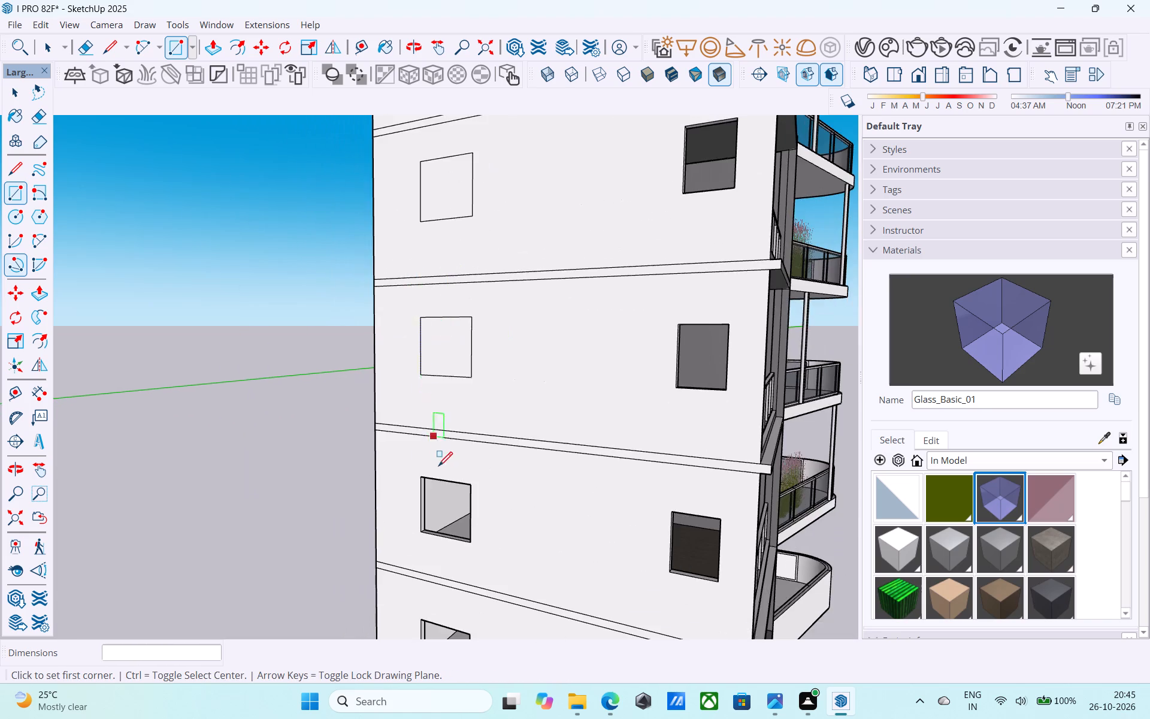
pyautogui.scroll(5, 441, 475)
pyautogui.click(412, 484)
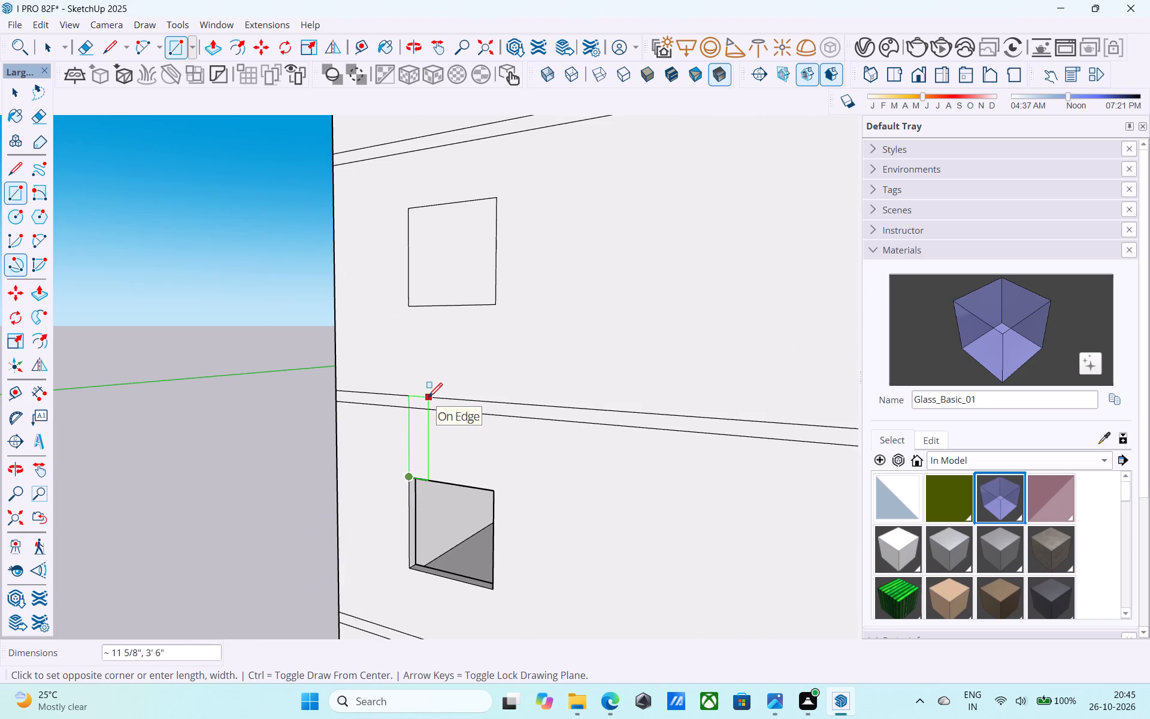
pyautogui.scroll(-6, 428, 398)
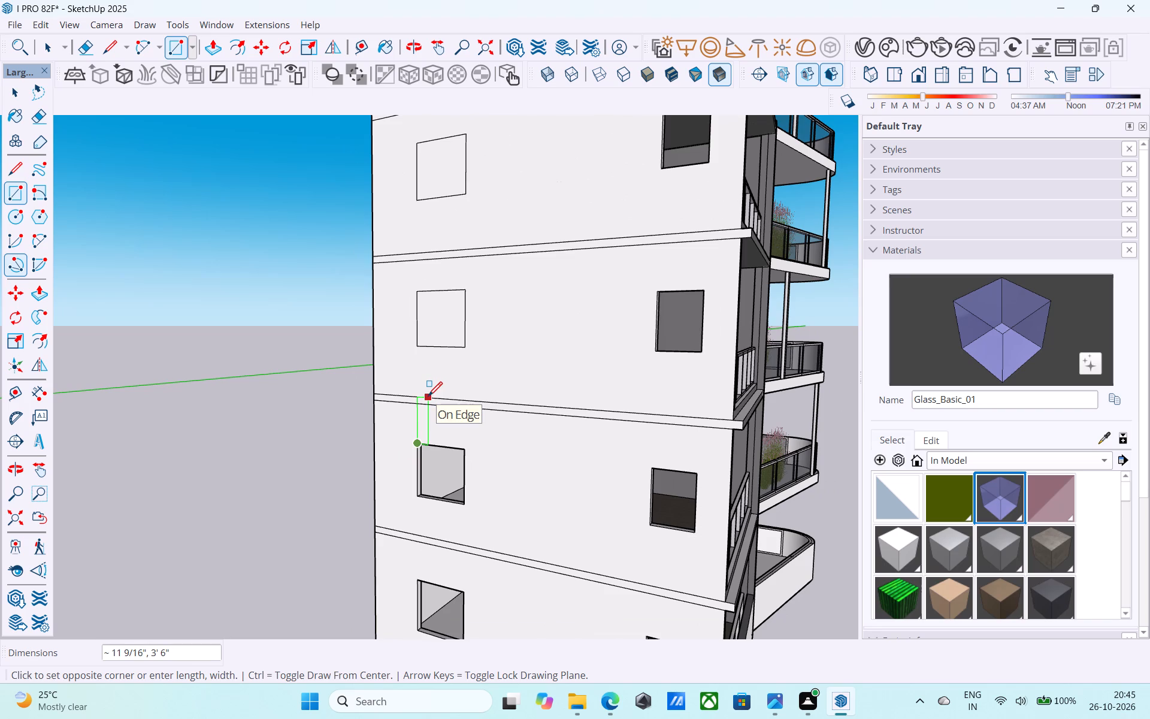
pyautogui.scroll(-1, 428, 397)
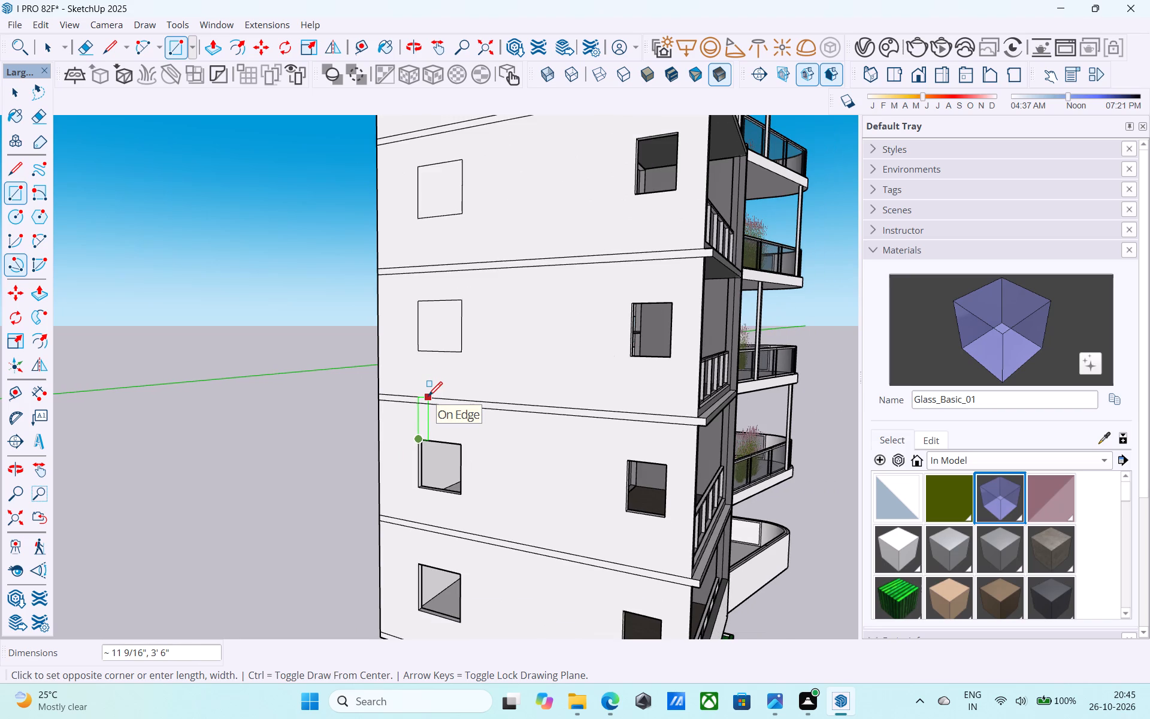
pyautogui.scroll(5, 467, 509)
pyautogui.click(457, 488)
# Draw a 4' by 4' rectangle across the square side-wall window opening on the lowest windowed floor.
pyautogui.scroll(-7, 466, 424)
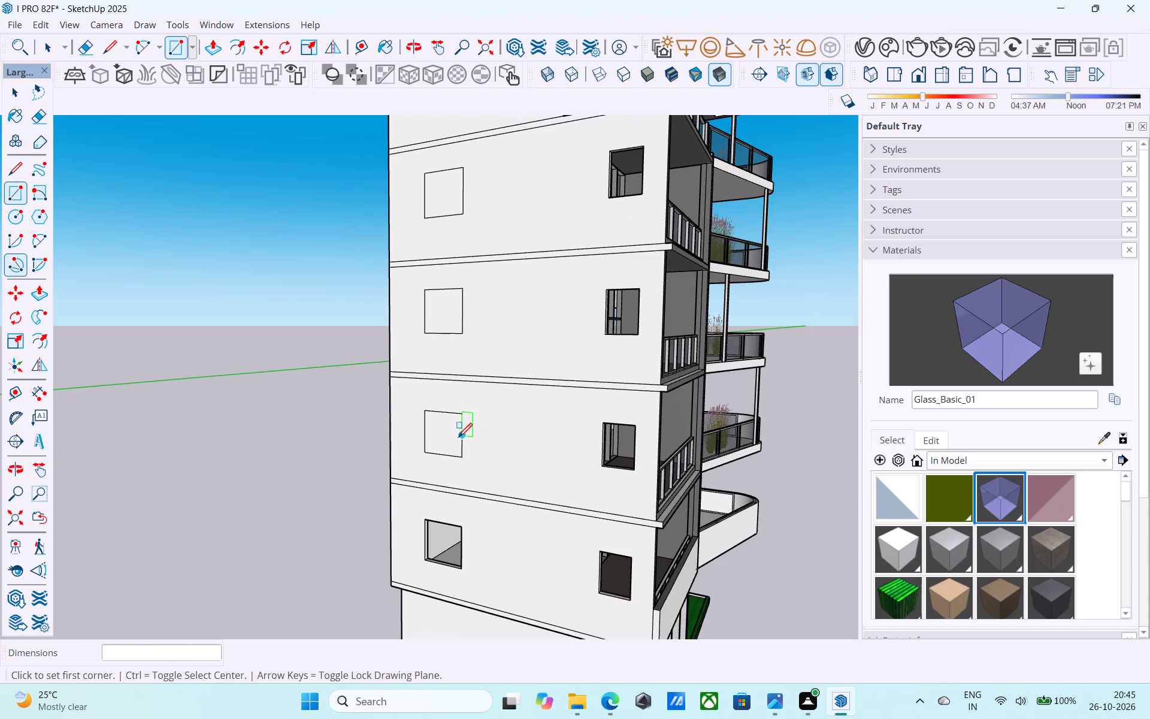
pyautogui.moveTo(480, 359); pyautogui.dragTo(496, 344, button='middle')
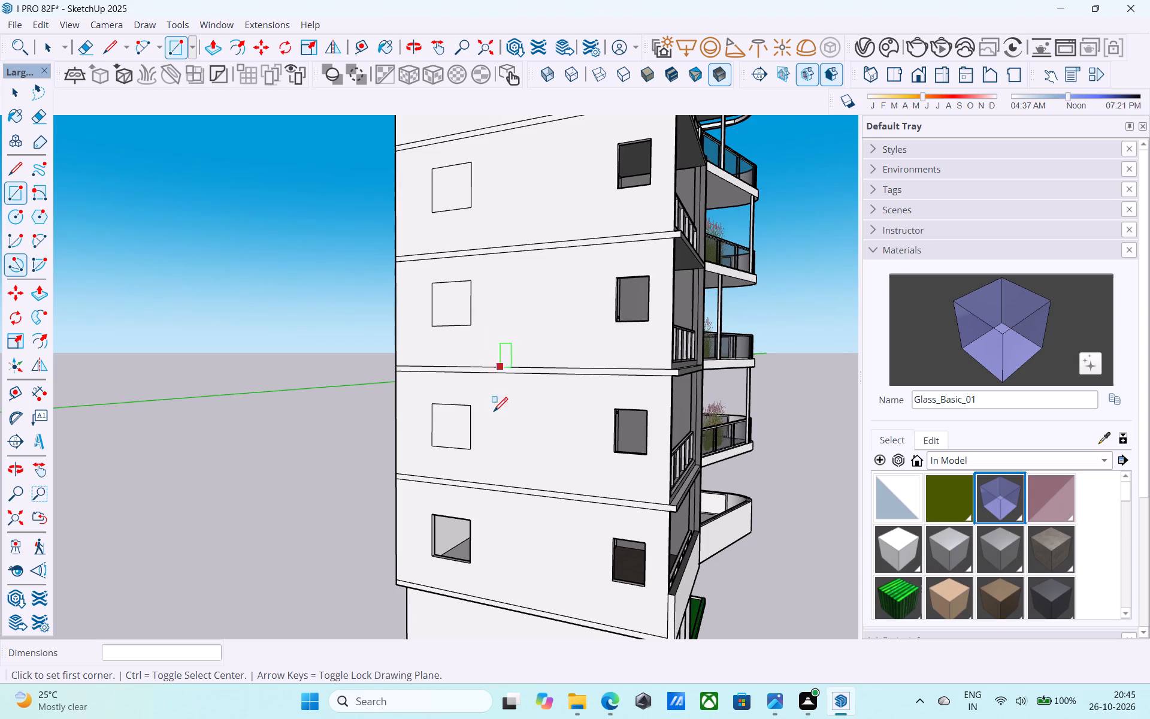
pyautogui.moveTo(460, 527); pyautogui.dragTo(512, 441, button='middle')
pyautogui.scroll(-4, 510, 345)
pyautogui.scroll(10, 502, 473)
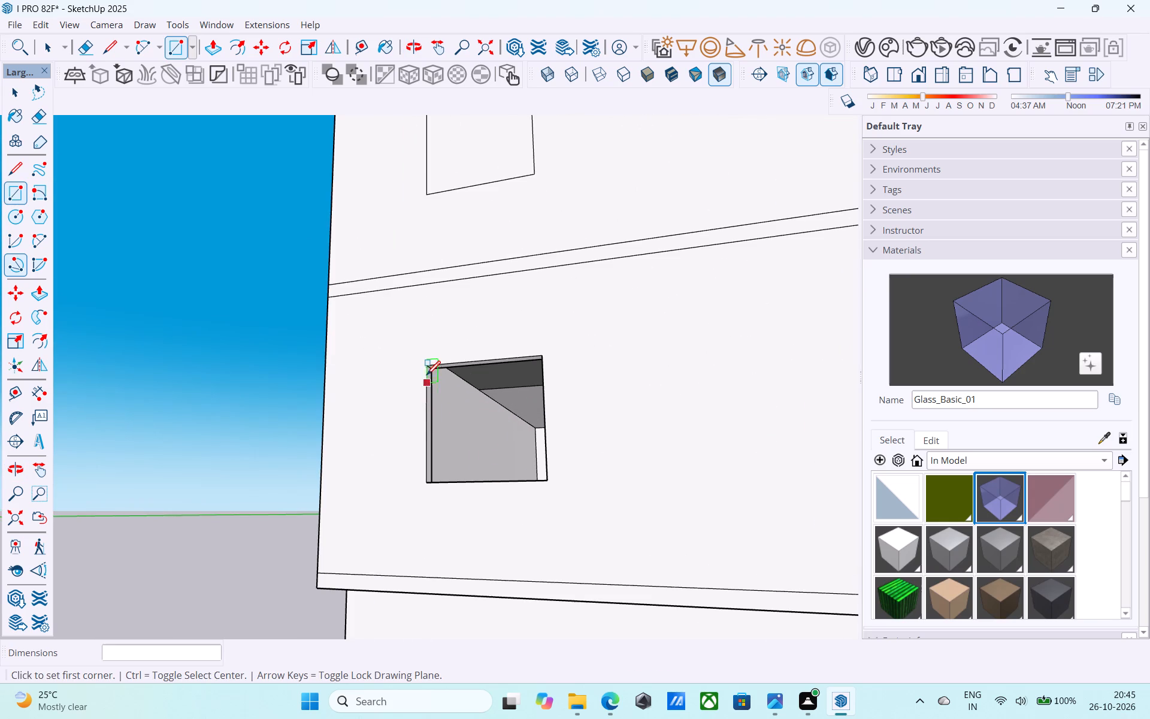
pyautogui.click(425, 370)
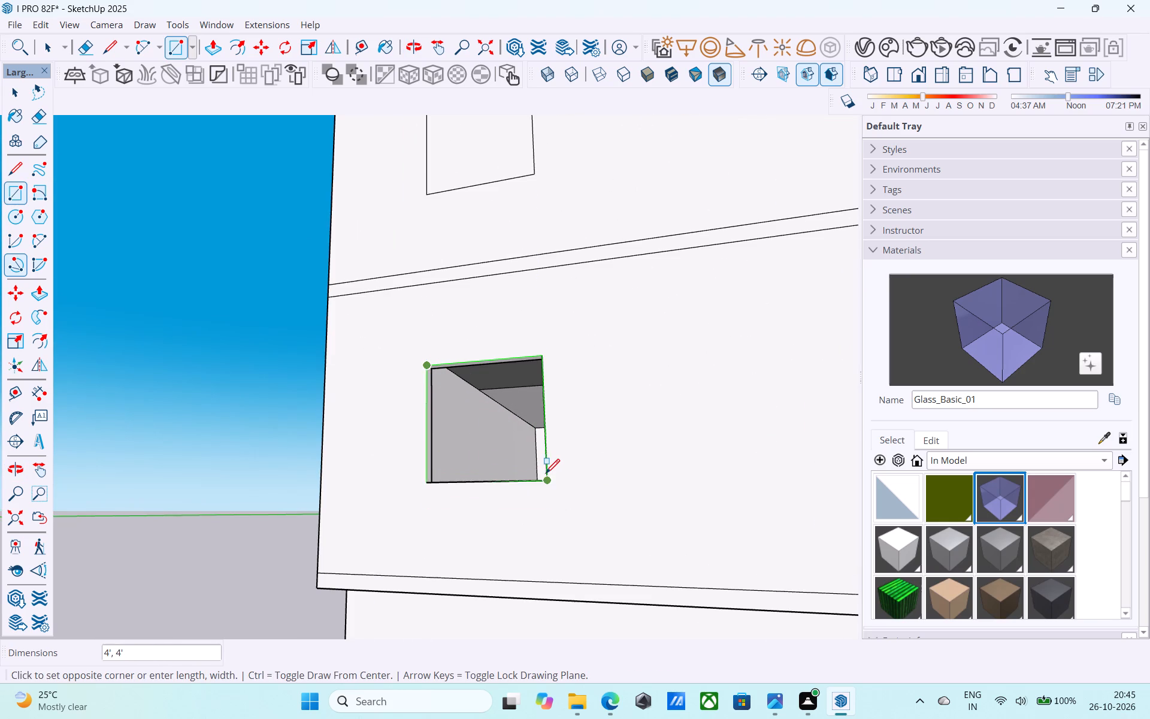
pyautogui.click(546, 475)
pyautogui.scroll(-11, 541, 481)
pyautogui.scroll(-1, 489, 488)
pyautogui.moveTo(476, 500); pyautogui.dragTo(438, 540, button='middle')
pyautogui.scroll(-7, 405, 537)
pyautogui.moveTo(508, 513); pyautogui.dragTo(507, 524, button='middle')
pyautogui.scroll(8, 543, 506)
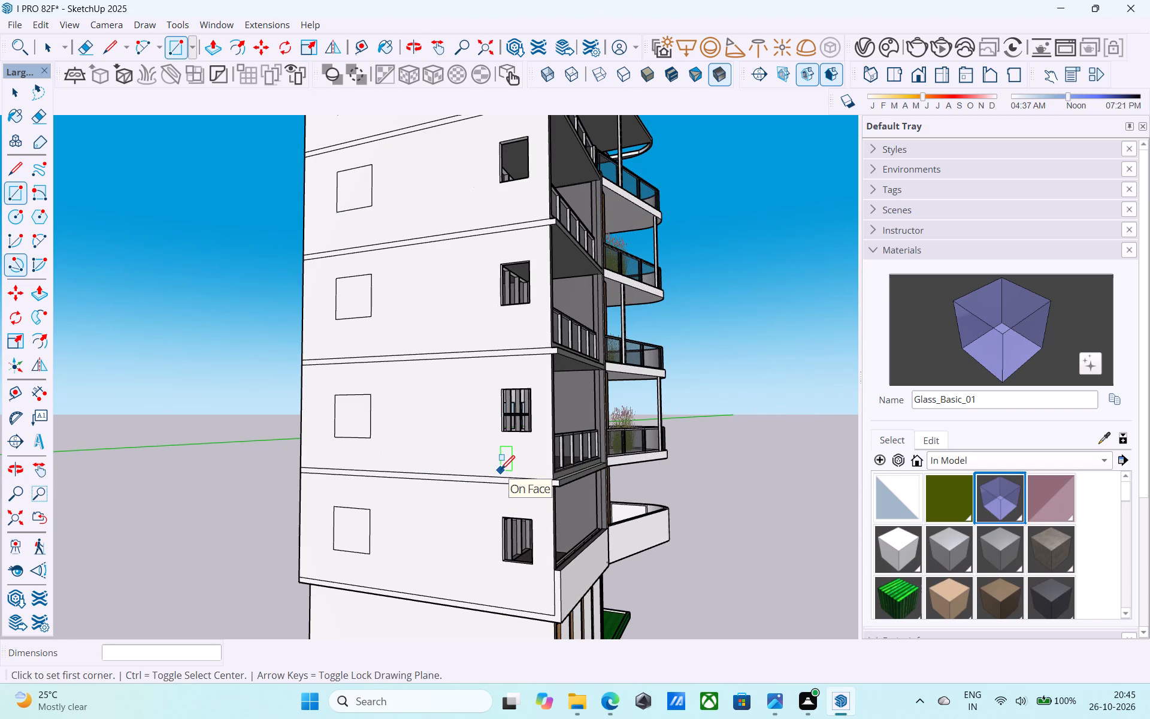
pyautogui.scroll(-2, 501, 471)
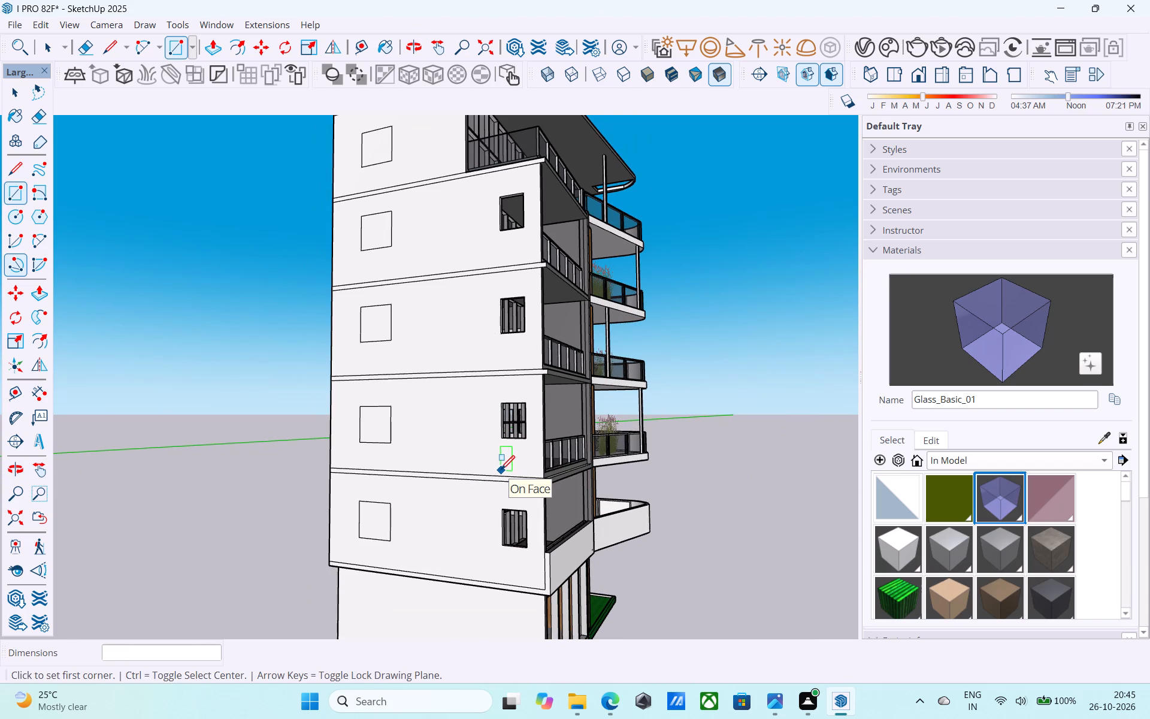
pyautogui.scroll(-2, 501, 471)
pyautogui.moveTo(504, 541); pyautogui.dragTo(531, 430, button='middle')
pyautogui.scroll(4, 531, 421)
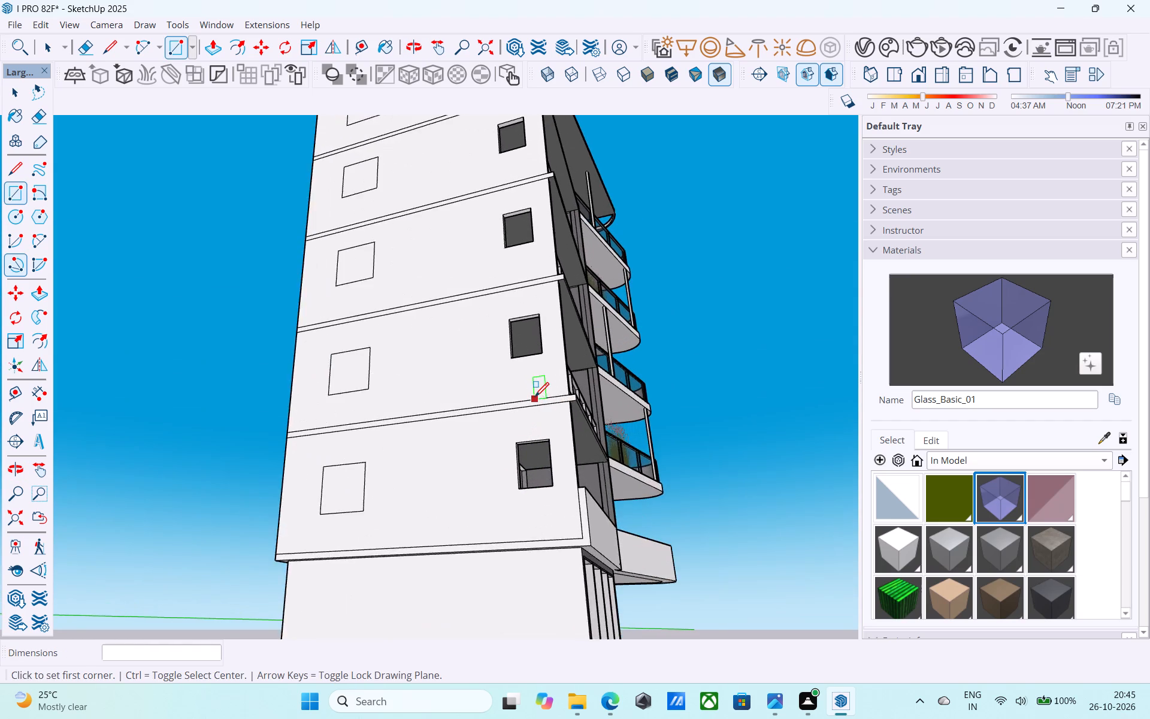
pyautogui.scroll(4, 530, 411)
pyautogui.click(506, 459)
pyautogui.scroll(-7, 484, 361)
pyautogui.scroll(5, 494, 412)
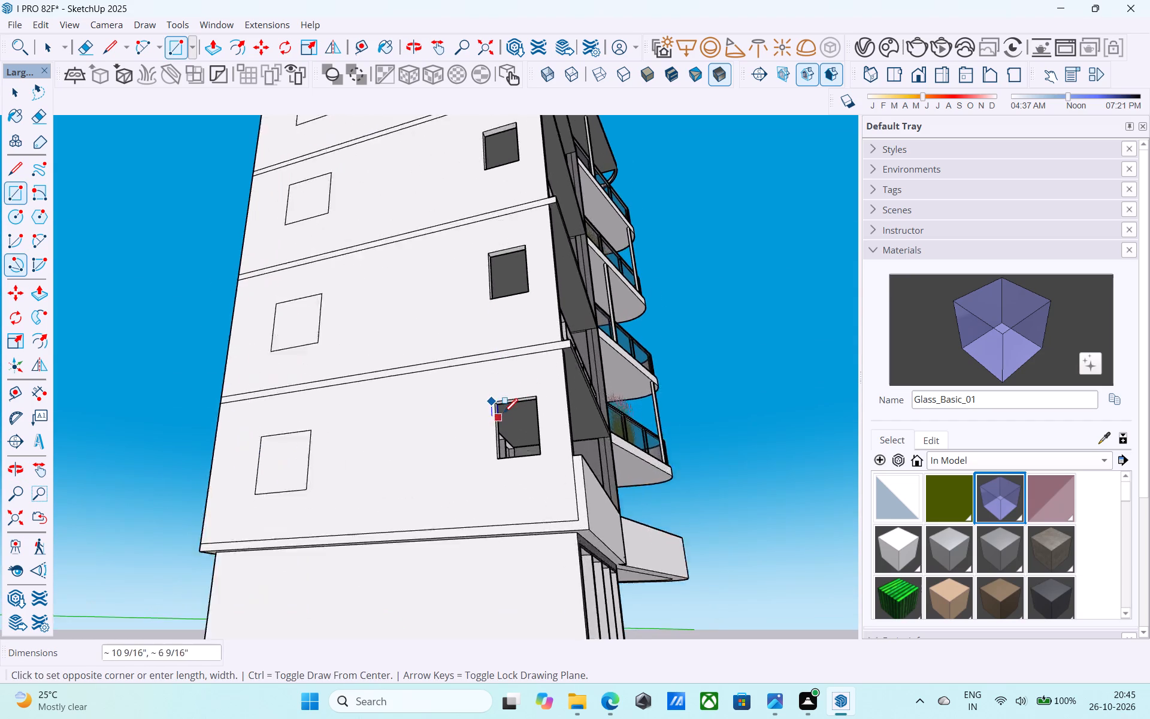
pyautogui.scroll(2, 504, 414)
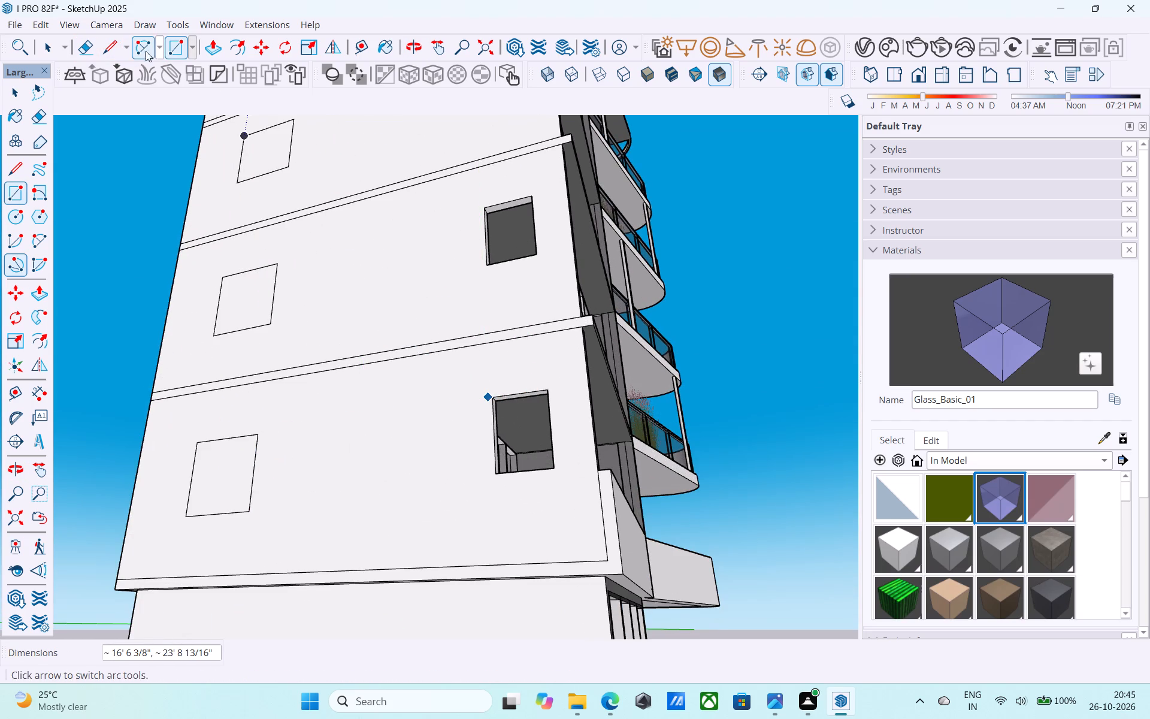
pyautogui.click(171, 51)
# Draw a 3' 6" by 2' 6" rectangle across the narrow window opening near the balconies on the lowest windowed floor.
pyautogui.scroll(-6, 174, 52)
pyautogui.moveTo(424, 267); pyautogui.dragTo(446, 300, button='middle')
pyautogui.scroll(-6, 341, 174)
pyautogui.scroll(1, 392, 216)
pyautogui.scroll(-5, 394, 188)
pyautogui.moveTo(427, 227); pyautogui.dragTo(468, 293, button='middle')
pyautogui.scroll(7, 474, 301)
pyautogui.scroll(9, 452, 351)
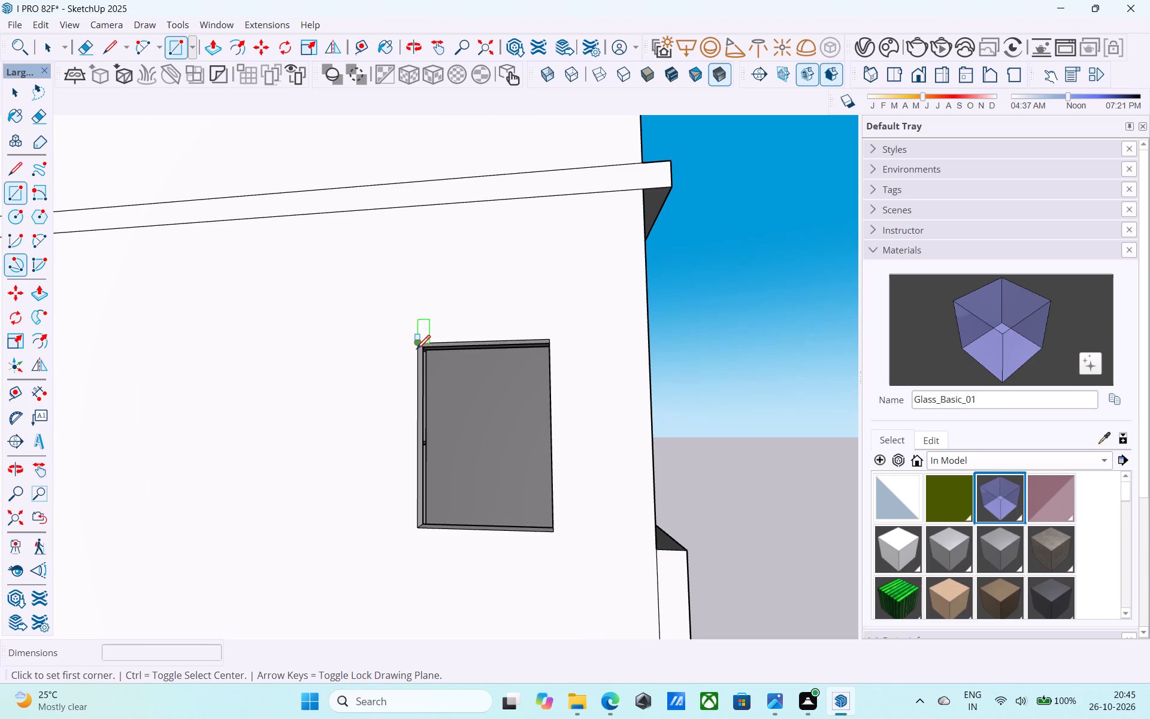
pyautogui.click(416, 351)
pyautogui.click(556, 533)
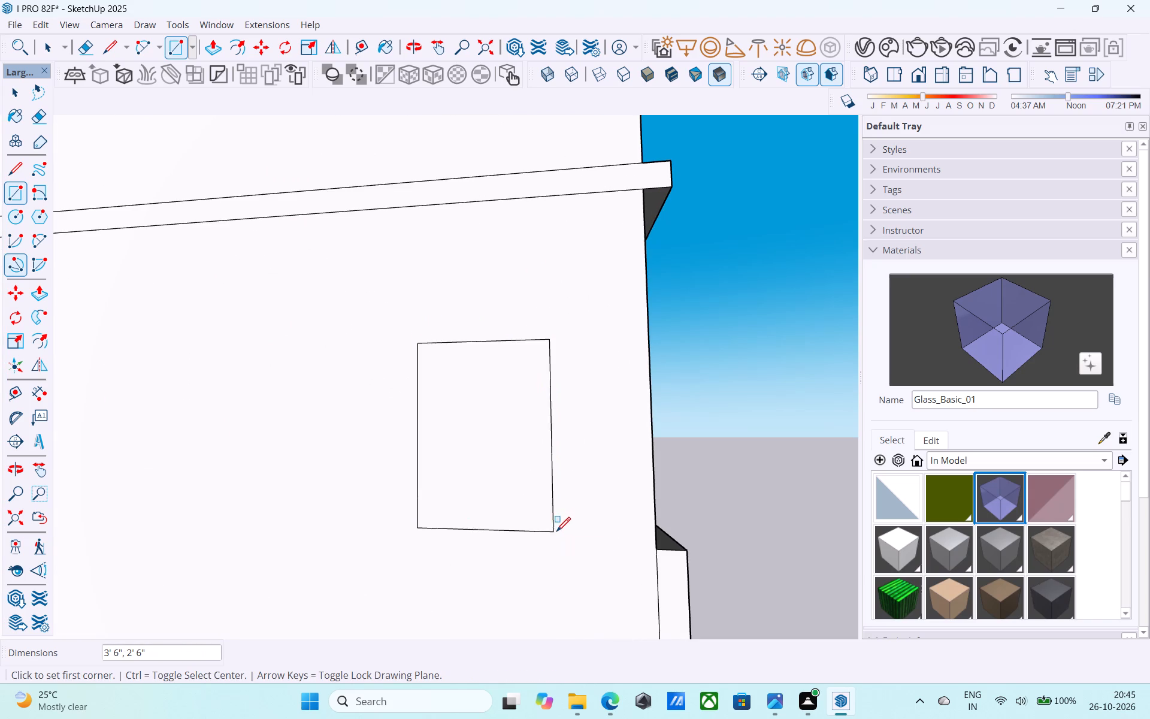
# Cover the narrow side-wall window opening on the second windowed floor from the bottom with a corner-to-corner rectangle.
pyautogui.scroll(-8, 474, 483)
pyautogui.scroll(1, 427, 552)
pyautogui.scroll(-6, 422, 515)
pyautogui.moveTo(404, 337); pyautogui.dragTo(282, 361, button='middle')
pyautogui.scroll(11, 289, 351)
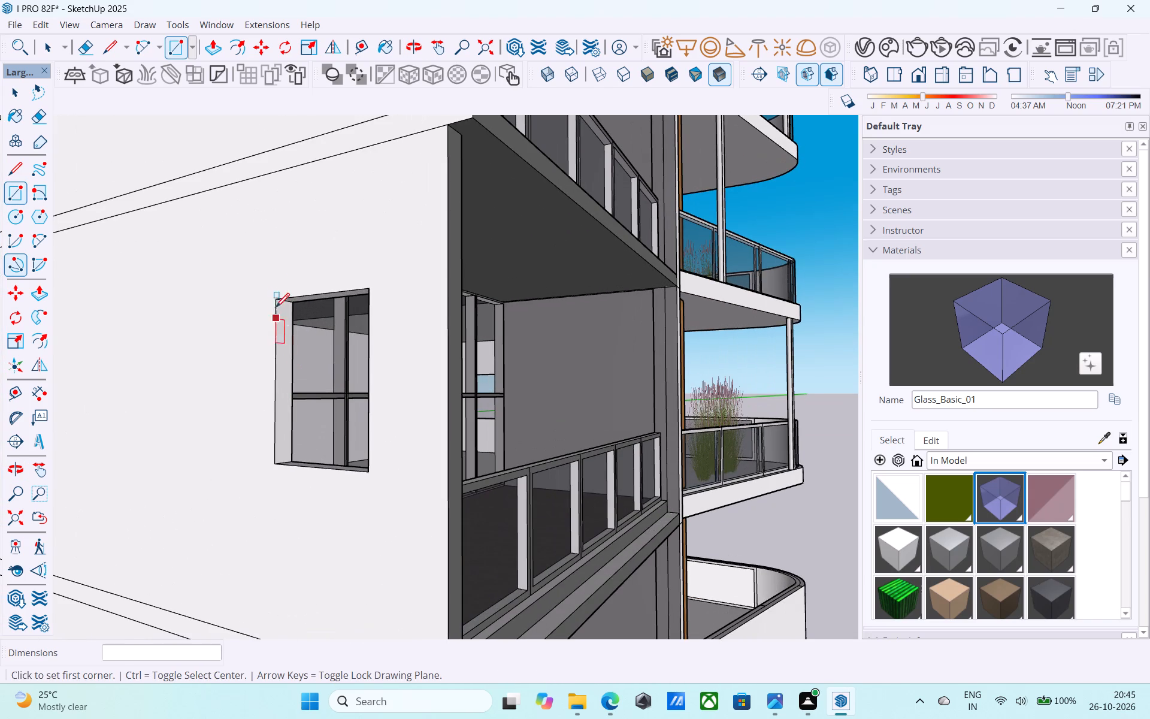
pyautogui.click(273, 298)
pyautogui.click(371, 469)
# Cover the narrow side-wall window opening two floors below the top with a corner-to-corner rectangle.
pyautogui.scroll(-11, 377, 493)
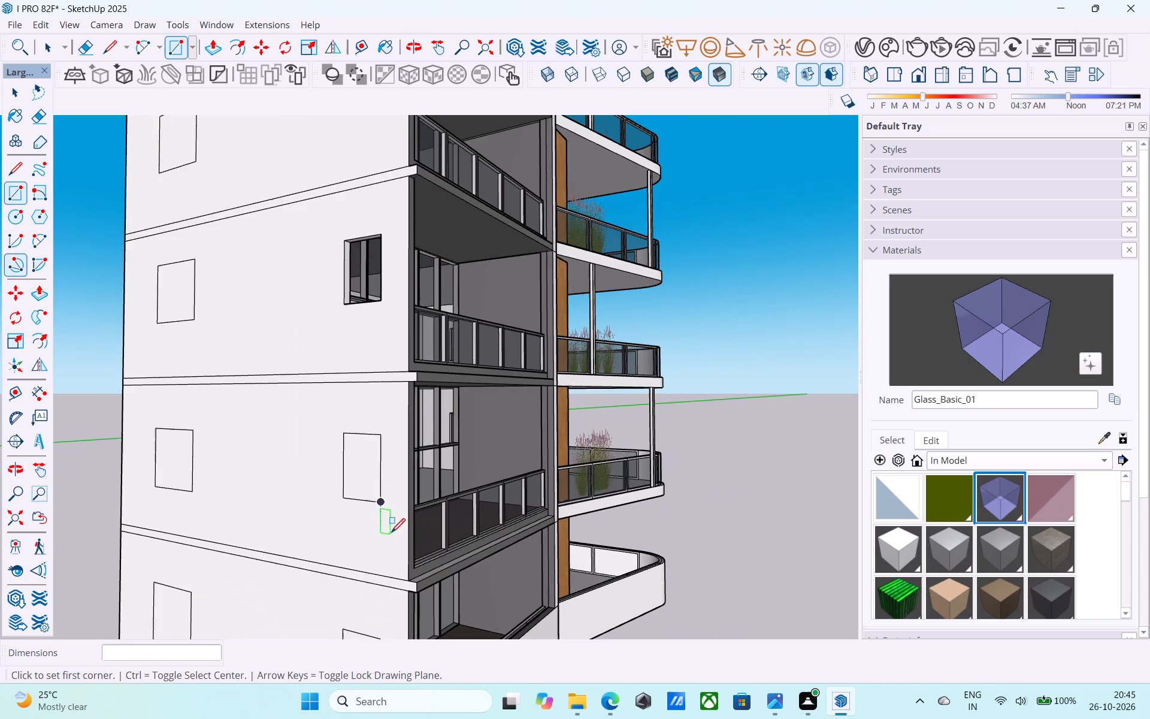
pyautogui.scroll(5, 314, 198)
pyautogui.scroll(6, 368, 265)
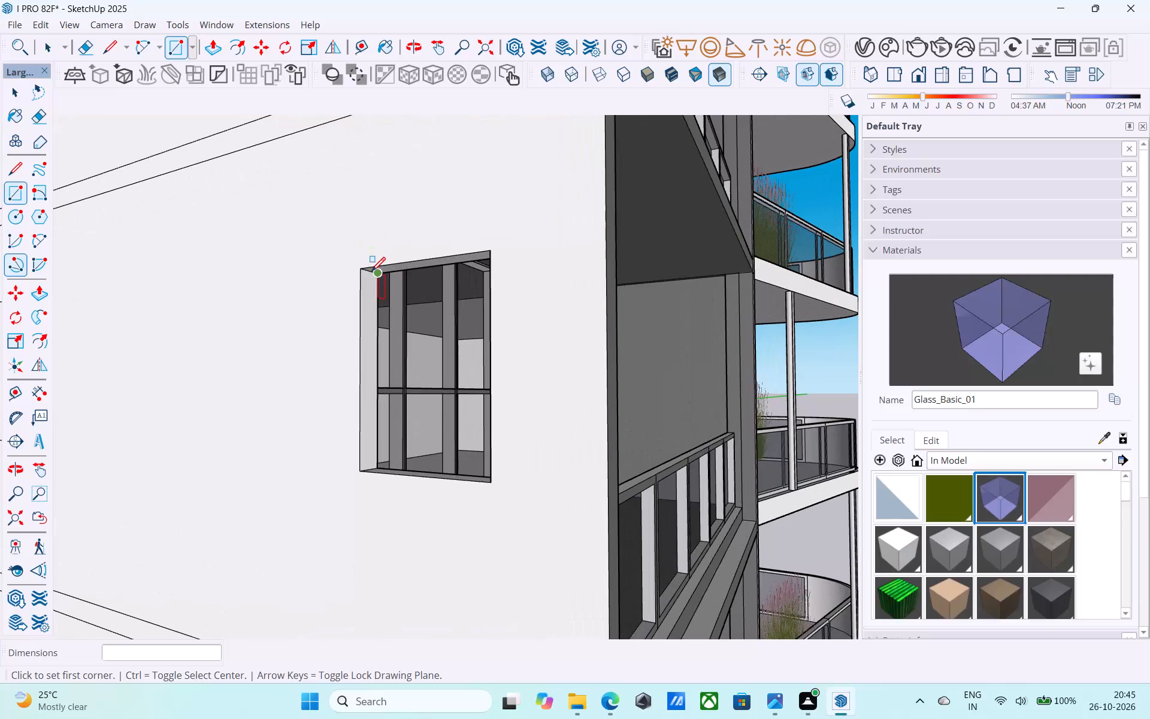
pyautogui.click(366, 272)
pyautogui.click(491, 482)
# Draw a 3' 6" by 2' 6" rectangle across the narrow side-wall window opening one floor below the top floor.
pyautogui.scroll(-3, 481, 511)
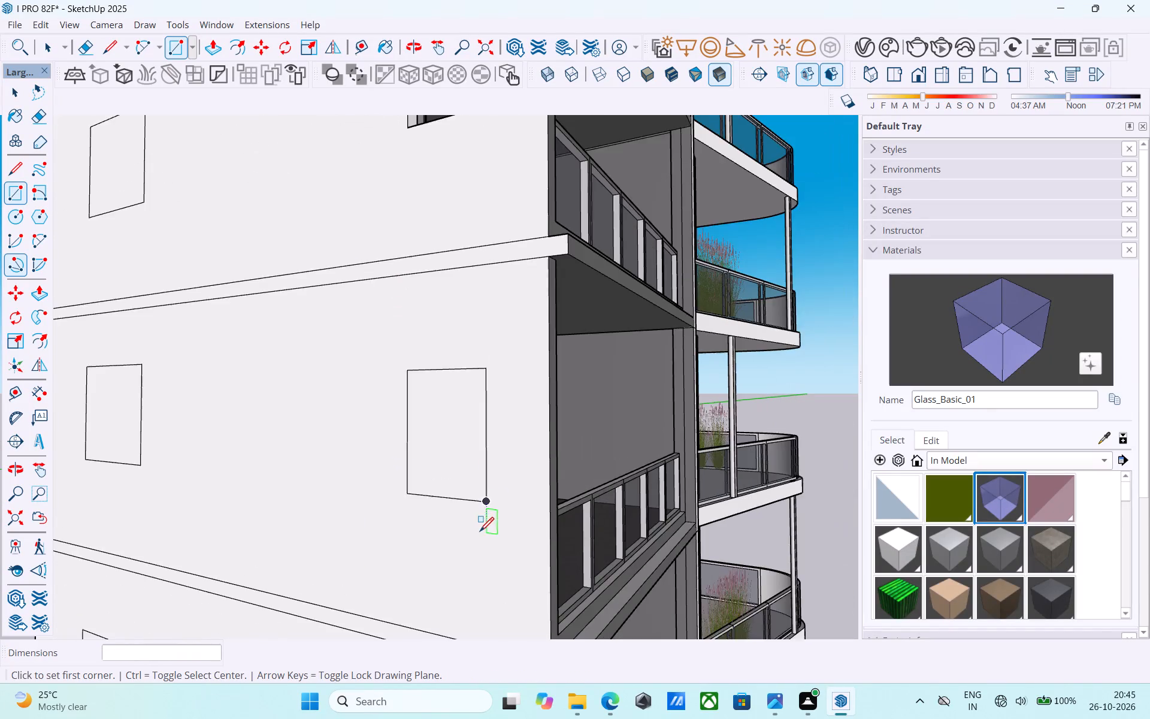
pyautogui.scroll(-8, 480, 533)
pyautogui.scroll(-6, 384, 309)
pyautogui.scroll(8, 447, 203)
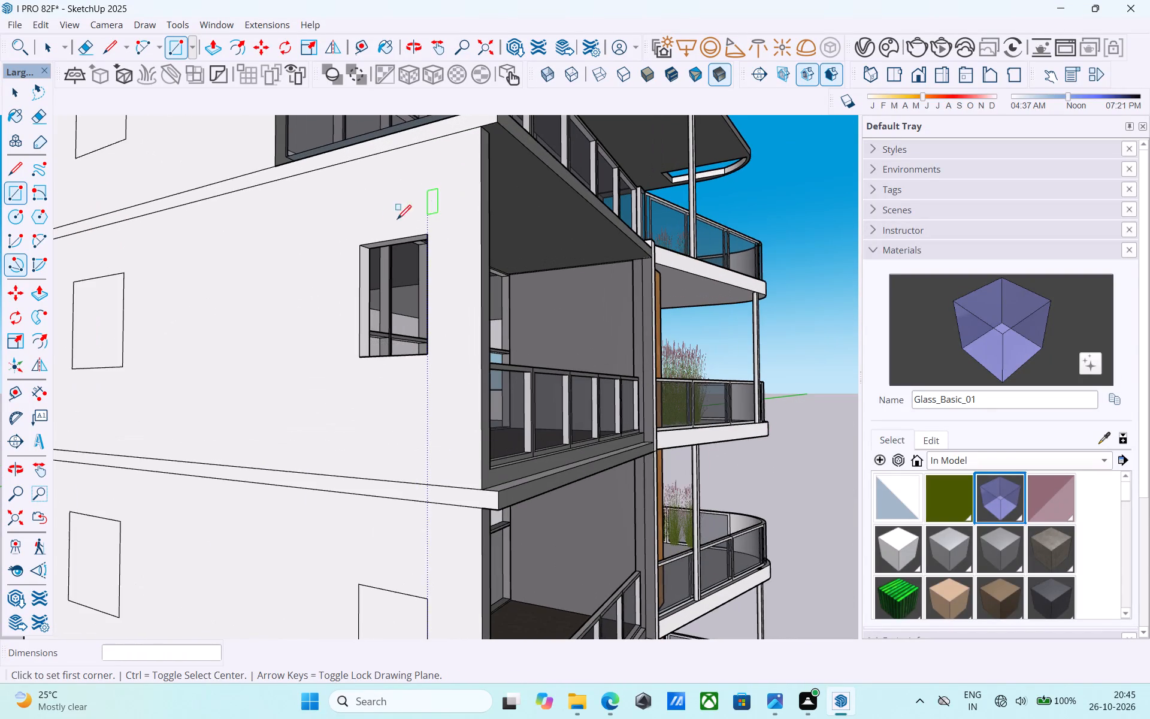
pyautogui.click(362, 246)
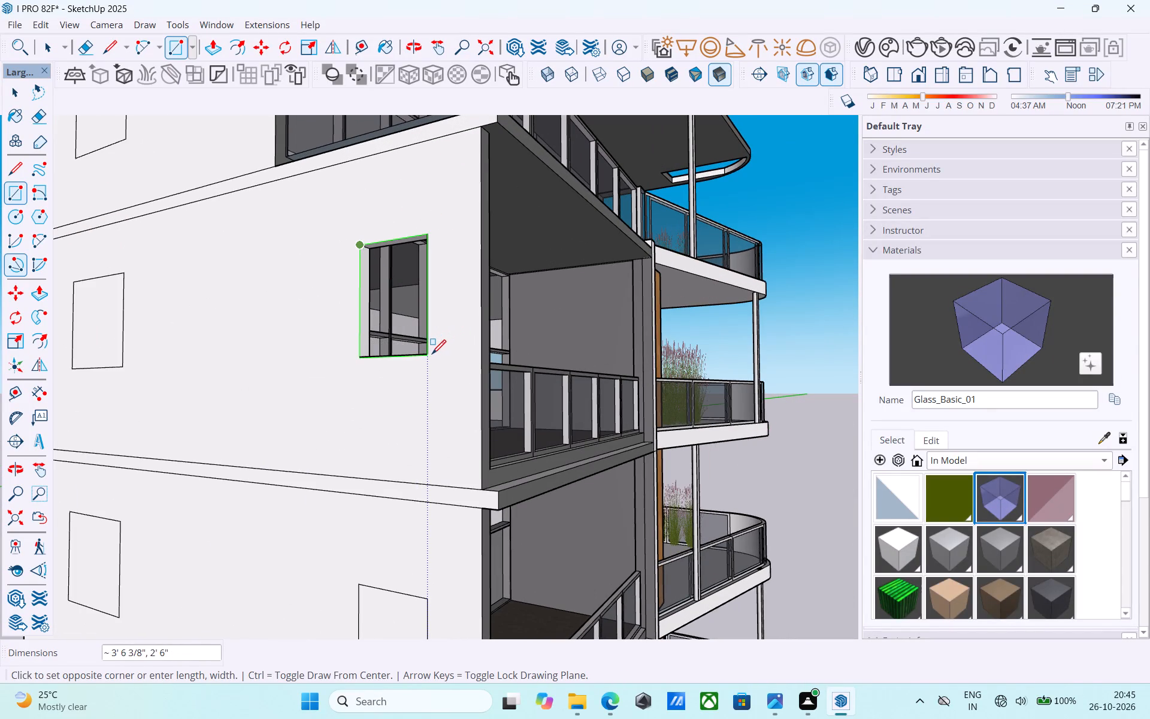
pyautogui.click(429, 356)
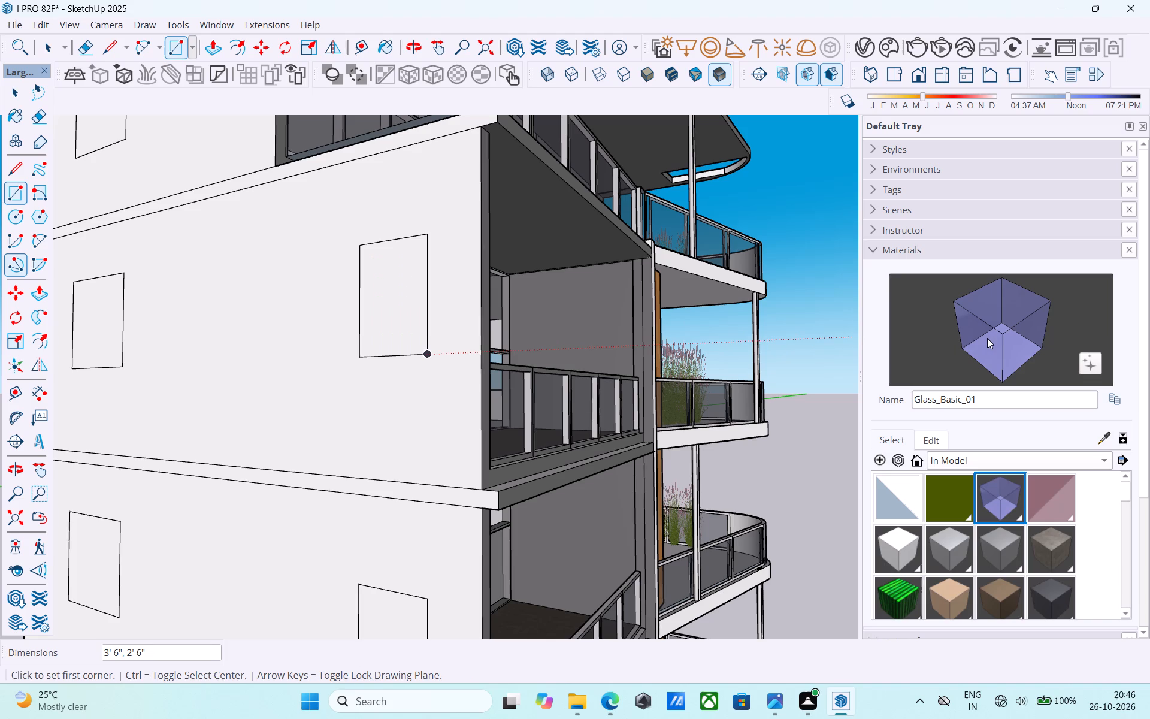
# Paint the top floor's side-wall window pane and both panes on the floor below with Glass_Basic_01.
pyautogui.click(987, 338)
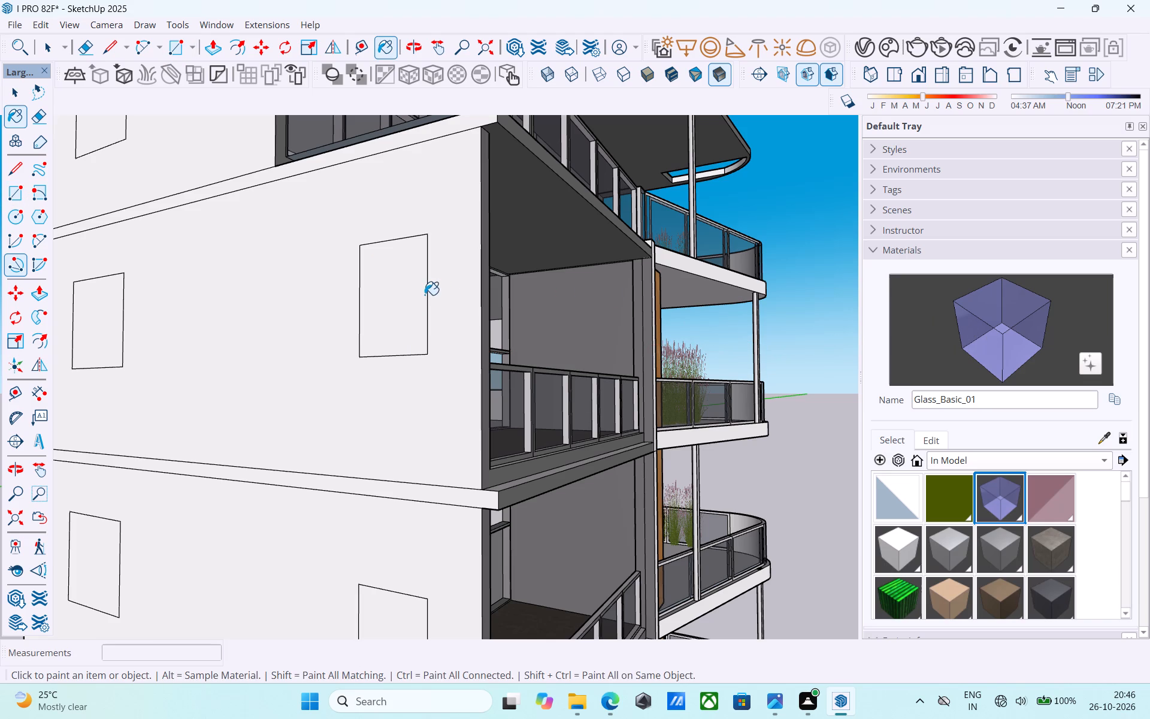
pyautogui.click(425, 295)
pyautogui.click(112, 306)
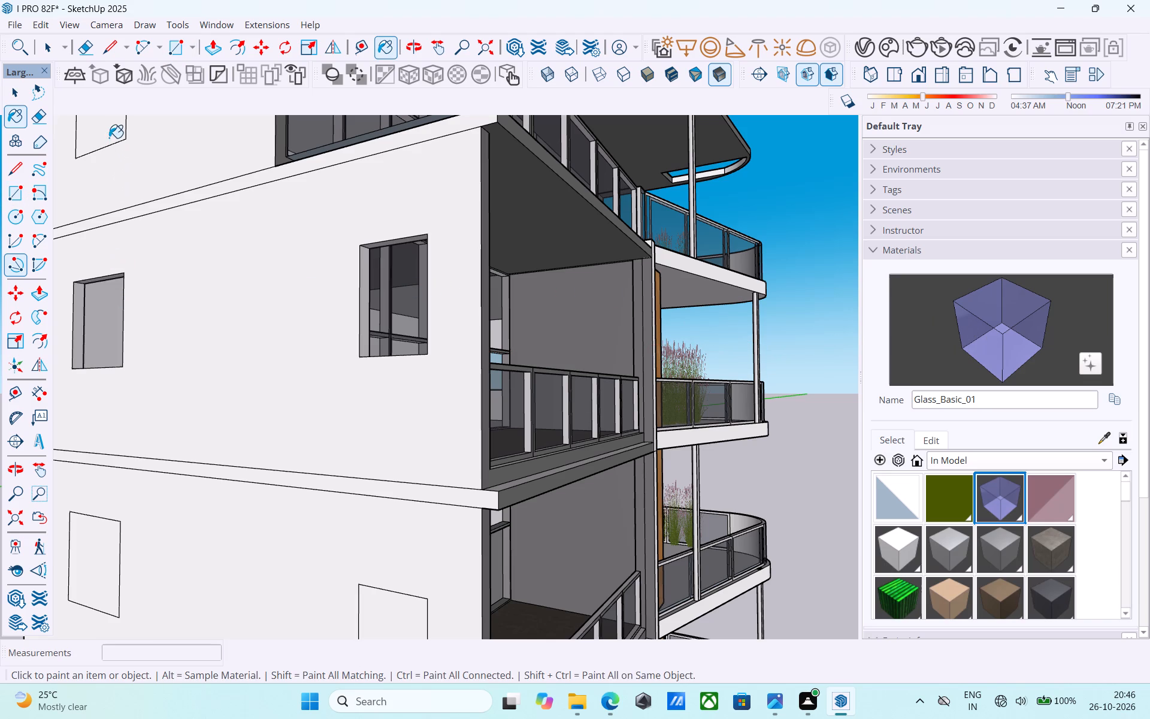
pyautogui.click(108, 136)
pyautogui.scroll(-7, 153, 233)
pyautogui.moveTo(190, 304); pyautogui.dragTo(318, 408, button='middle')
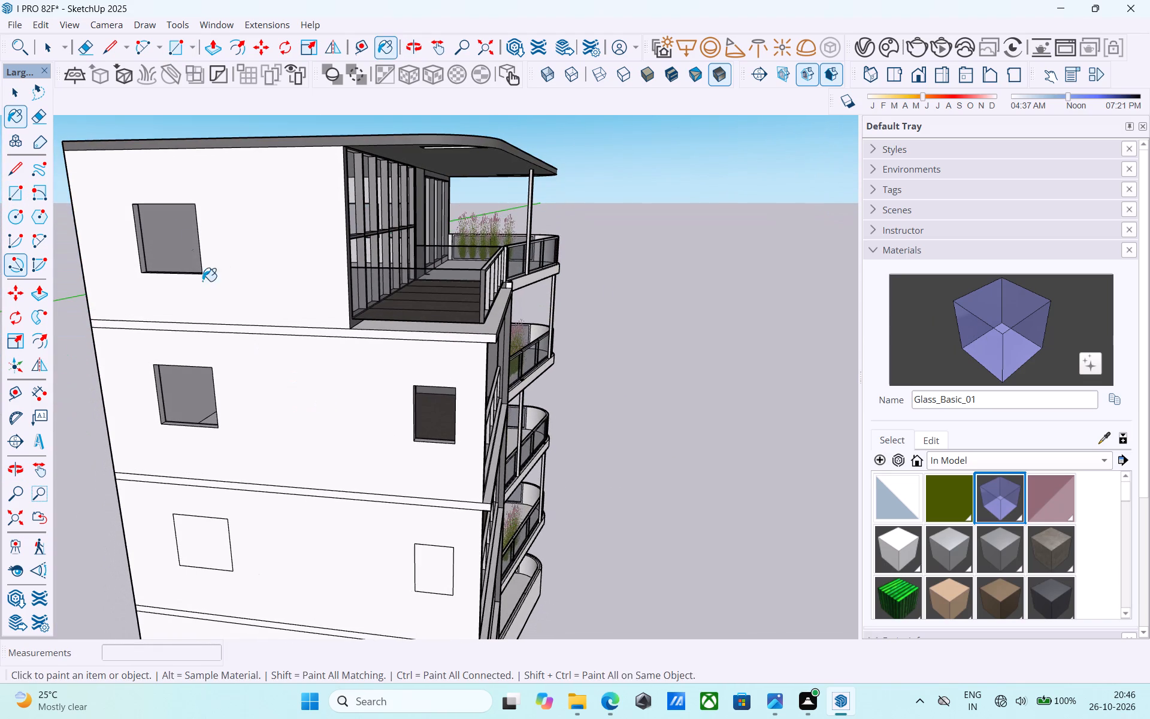
pyautogui.click(171, 233)
# Inspect the glazed side-wall windows on the two upper floors up close, followed by the whole building.
pyautogui.scroll(-3, 178, 220)
pyautogui.scroll(1, 181, 217)
pyautogui.scroll(-3, 185, 212)
pyautogui.scroll(-6, 223, 164)
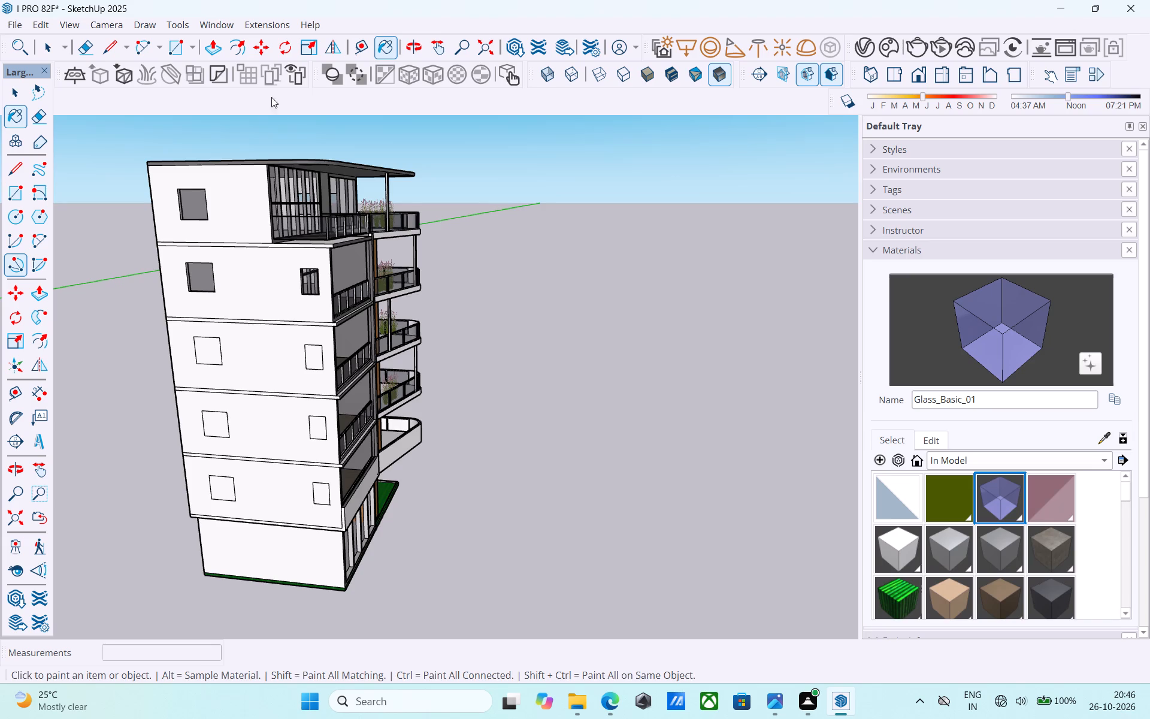
pyautogui.moveTo(258, 256); pyautogui.dragTo(235, 122, button='middle')
pyautogui.scroll(14, 202, 141)
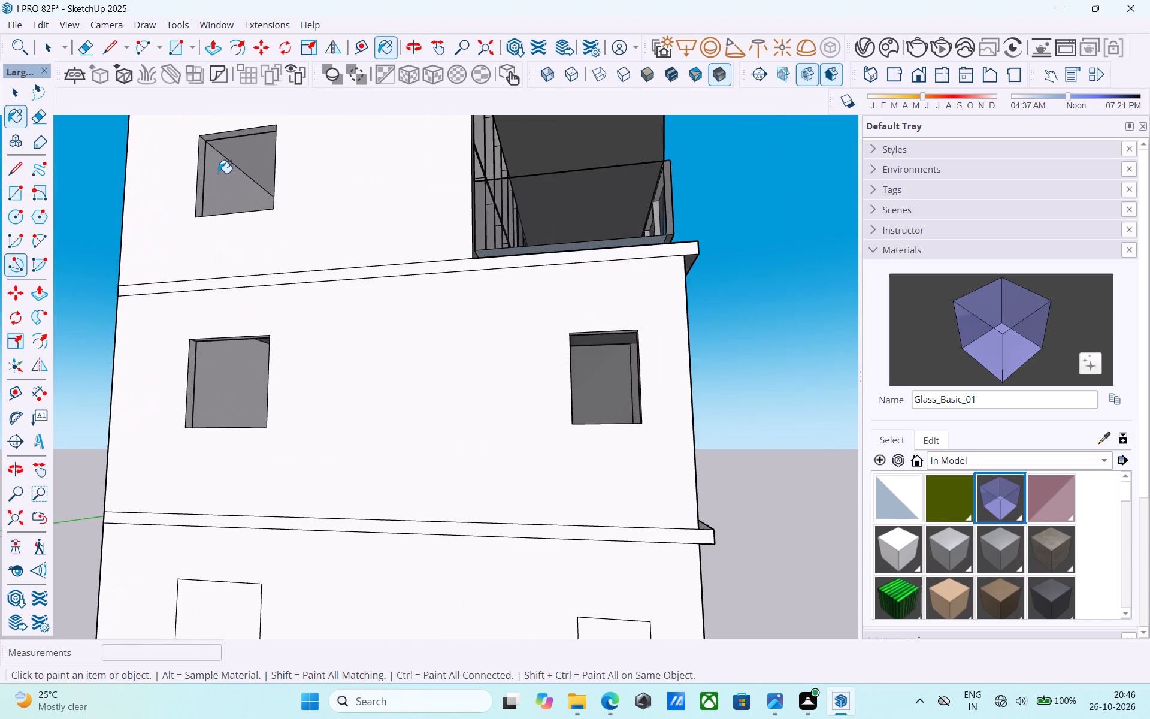
pyautogui.scroll(7, 218, 173)
pyautogui.scroll(-1, 211, 174)
pyautogui.moveTo(210, 176); pyautogui.dragTo(155, 318, button='middle')
pyautogui.scroll(5, 142, 325)
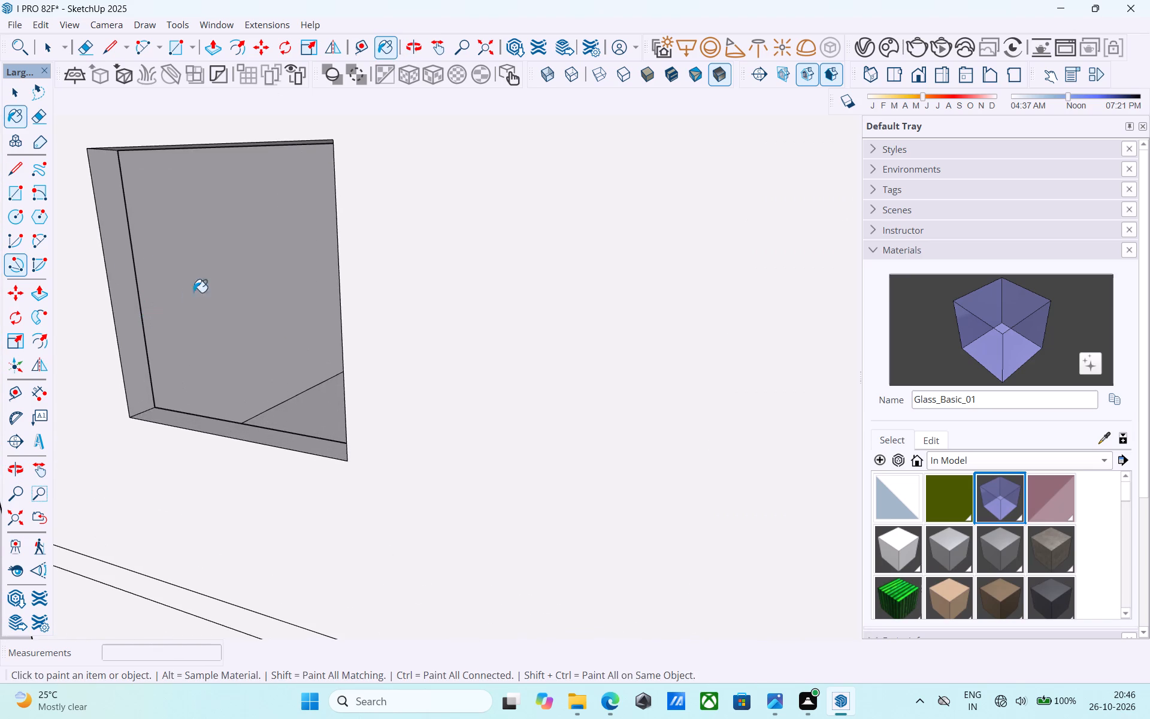
pyautogui.moveTo(193, 292); pyautogui.dragTo(0, 340, button='middle')
pyautogui.scroll(6, 288, 282)
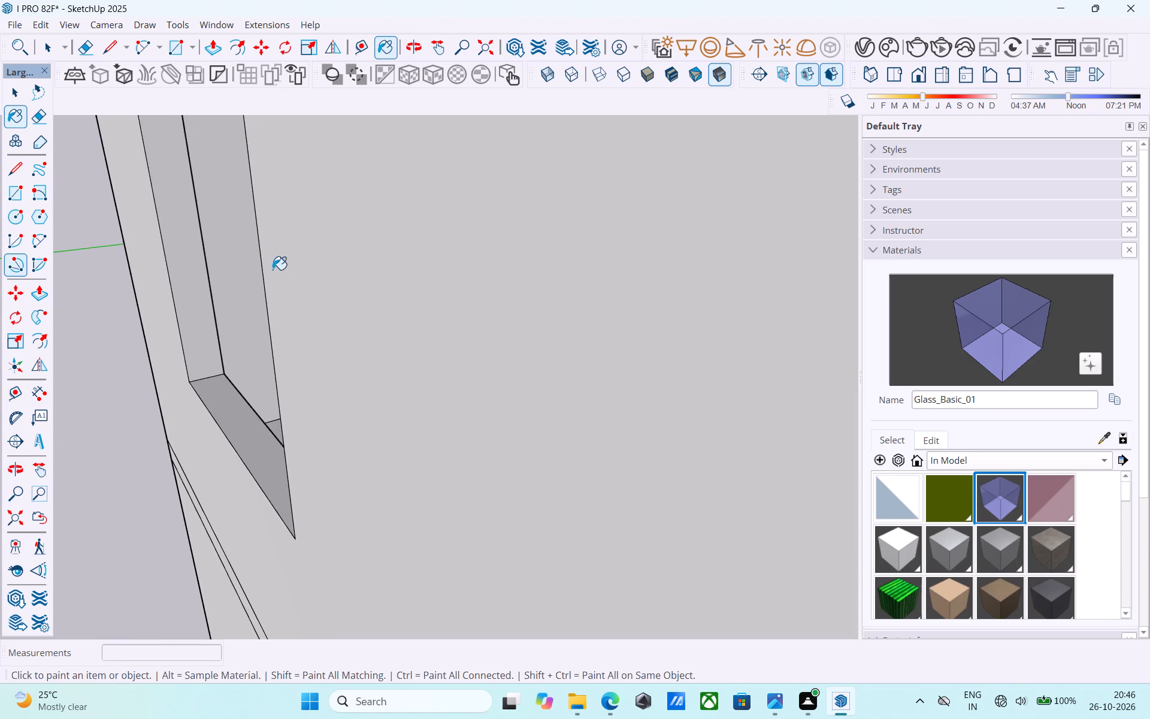
pyautogui.moveTo(273, 270); pyautogui.dragTo(284, 228, button='middle')
pyautogui.scroll(1, 273, 246)
pyautogui.scroll(-6, 284, 229)
pyautogui.scroll(1, 290, 242)
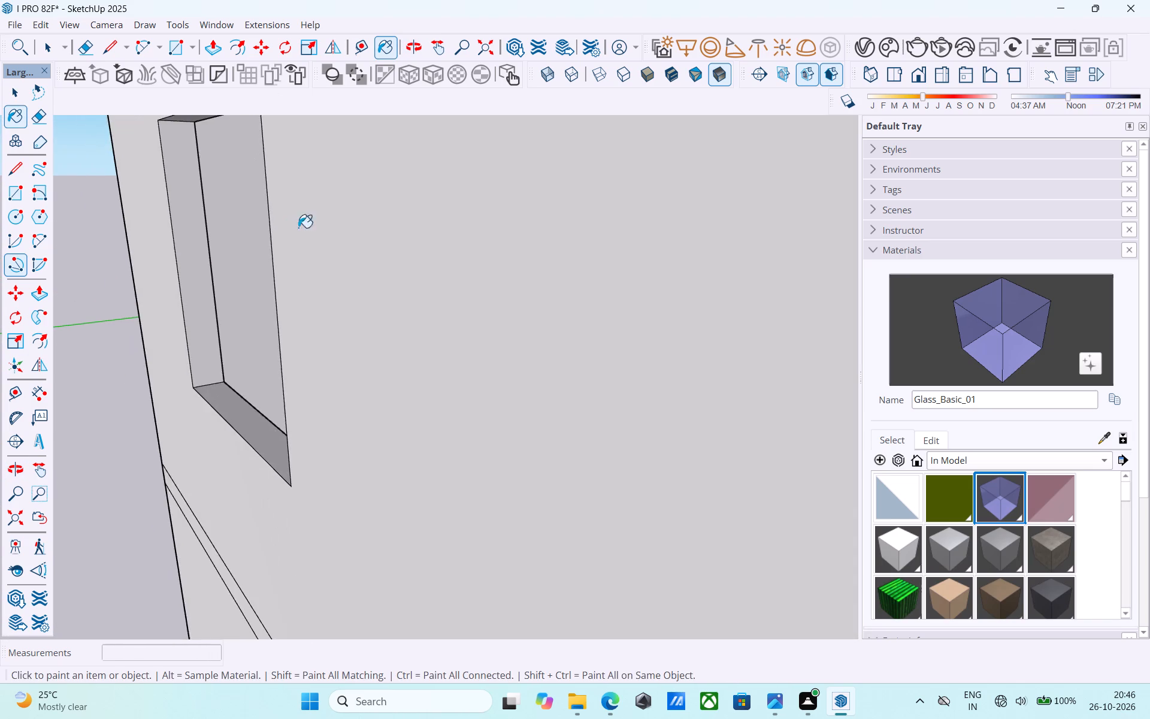
pyautogui.scroll(-2, 304, 209)
pyautogui.scroll(1, 305, 209)
pyautogui.scroll(-9, 305, 209)
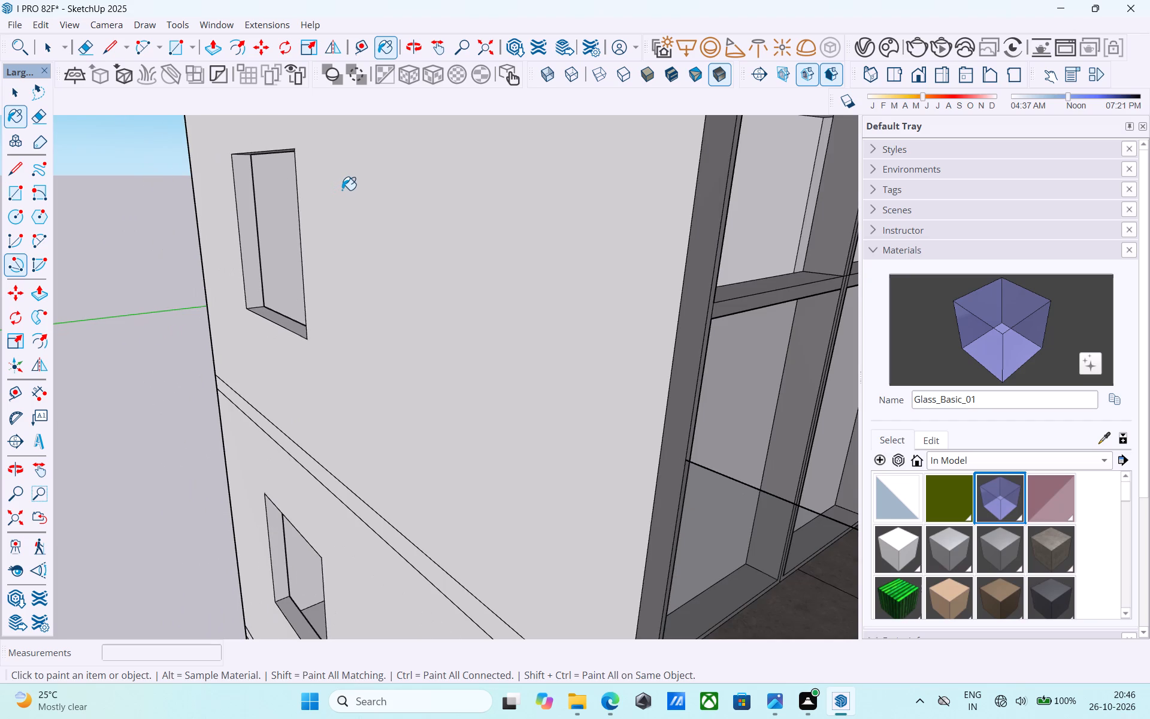
pyautogui.scroll(-8, 342, 190)
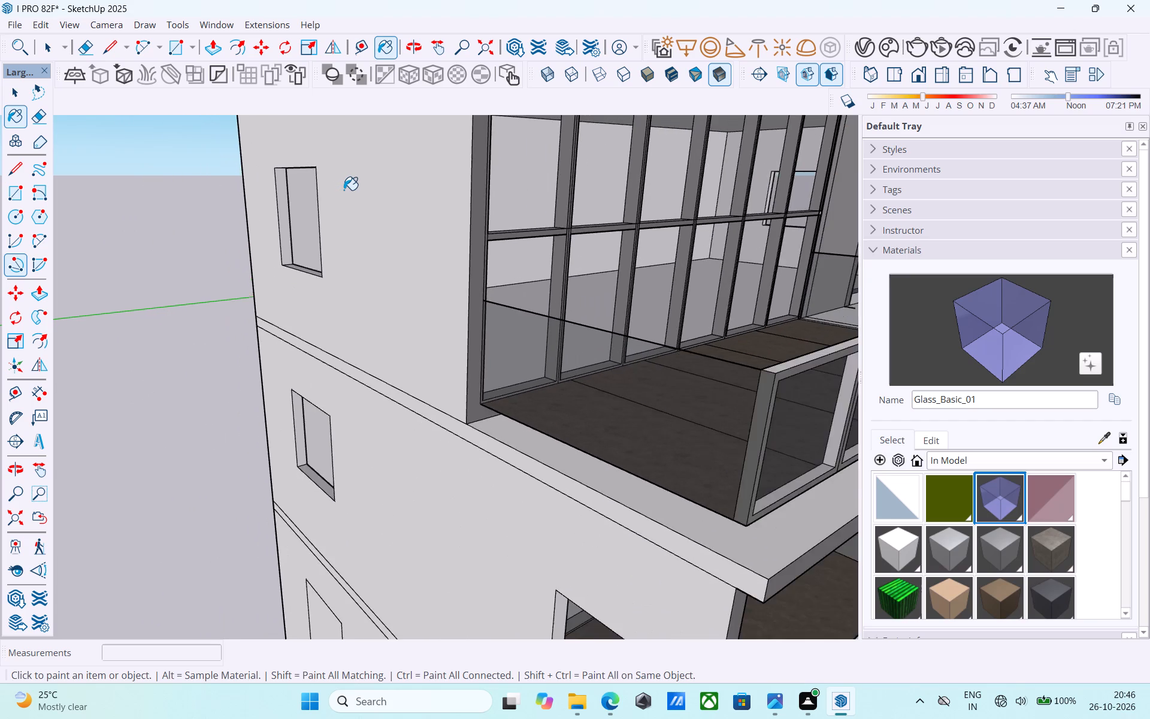
pyautogui.scroll(-17, 344, 190)
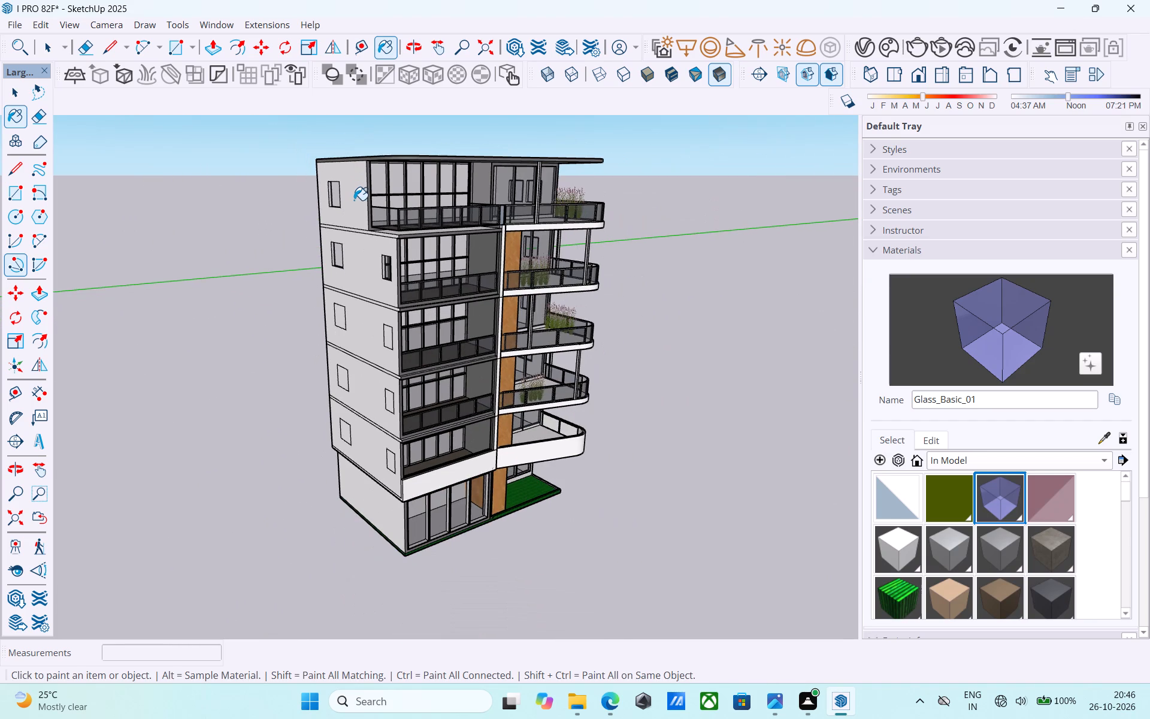
pyautogui.scroll(-2, 354, 200)
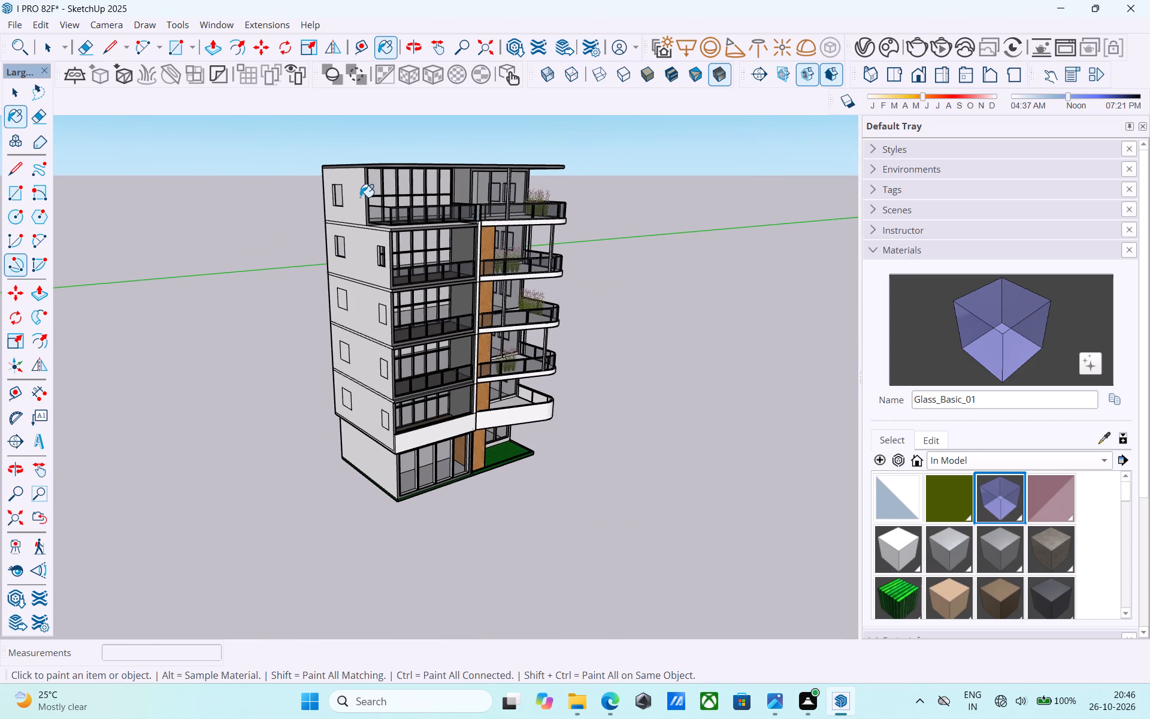
pyautogui.scroll(-3, 360, 197)
# Paint the six remaining side-wall window panes on the lower three windowed floors with Glass_Basic_01.
pyautogui.moveTo(291, 259); pyautogui.dragTo(449, 253, button='middle')
pyautogui.scroll(6, 370, 289)
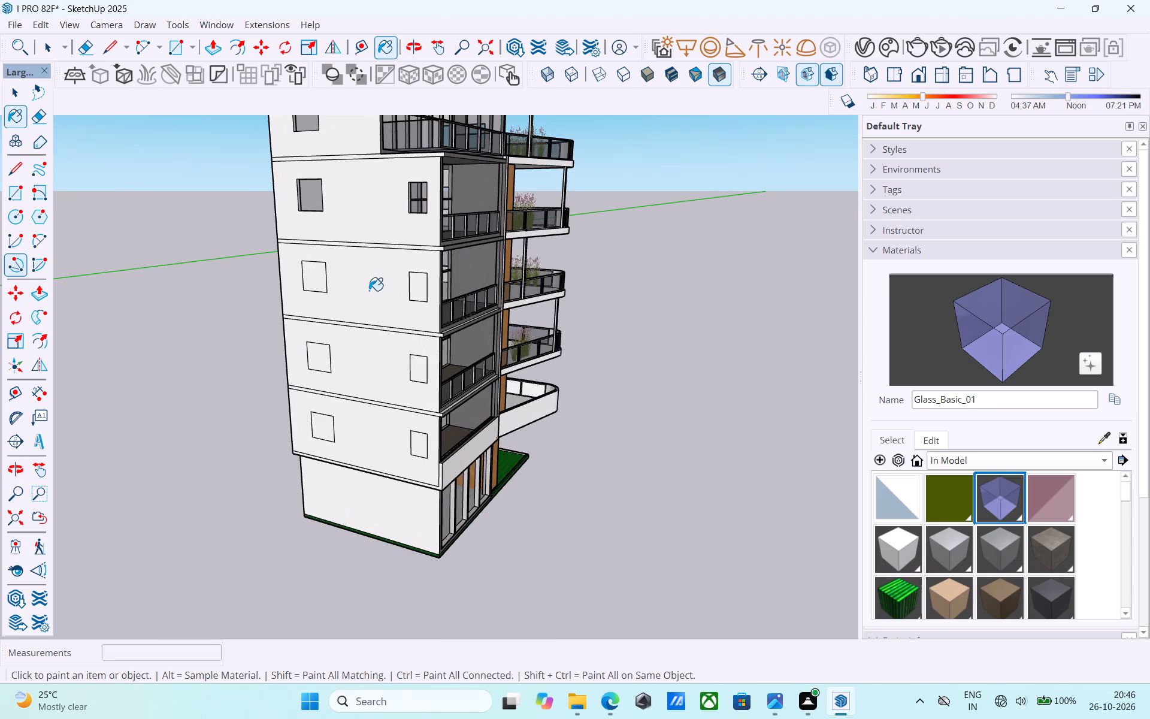
pyautogui.moveTo(411, 242); pyautogui.dragTo(432, 240, button='middle')
pyautogui.scroll(1, 431, 240)
pyautogui.scroll(-7, 551, 255)
pyautogui.moveTo(493, 327); pyautogui.dragTo(474, 289, button='middle')
pyautogui.scroll(6, 443, 283)
pyautogui.click(421, 246)
pyautogui.scroll(6, 413, 345)
pyautogui.click(411, 333)
pyautogui.click(432, 464)
pyautogui.click(644, 484)
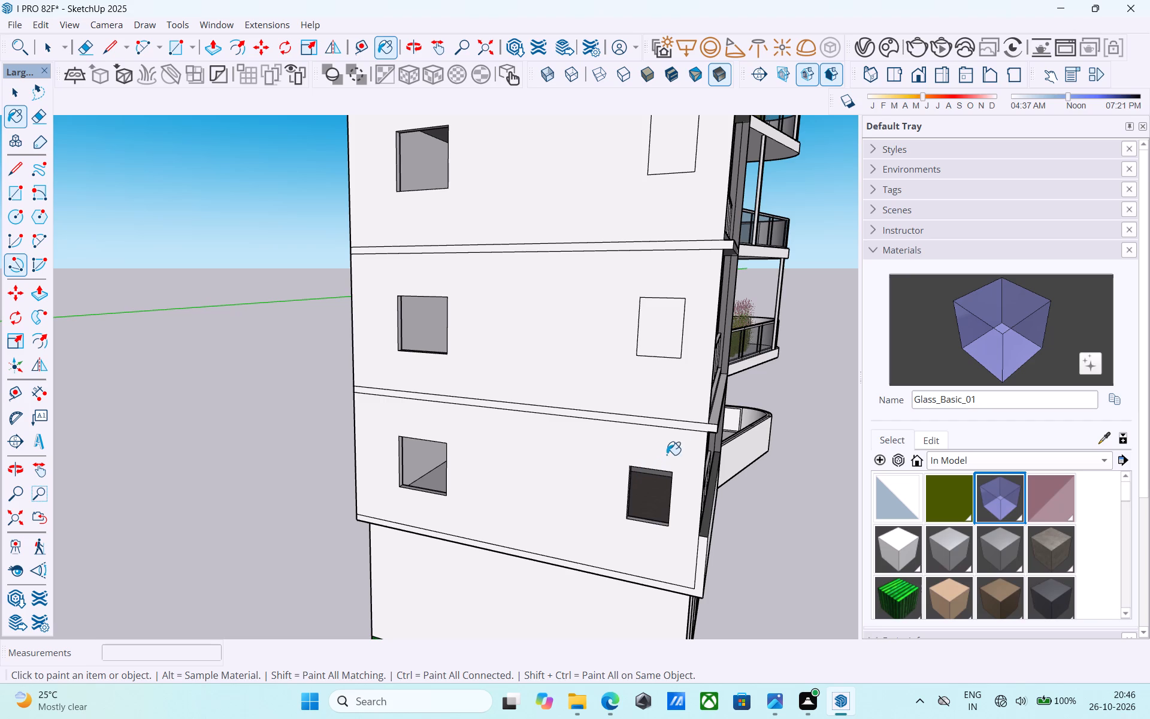
pyautogui.click(674, 342)
pyautogui.click(663, 159)
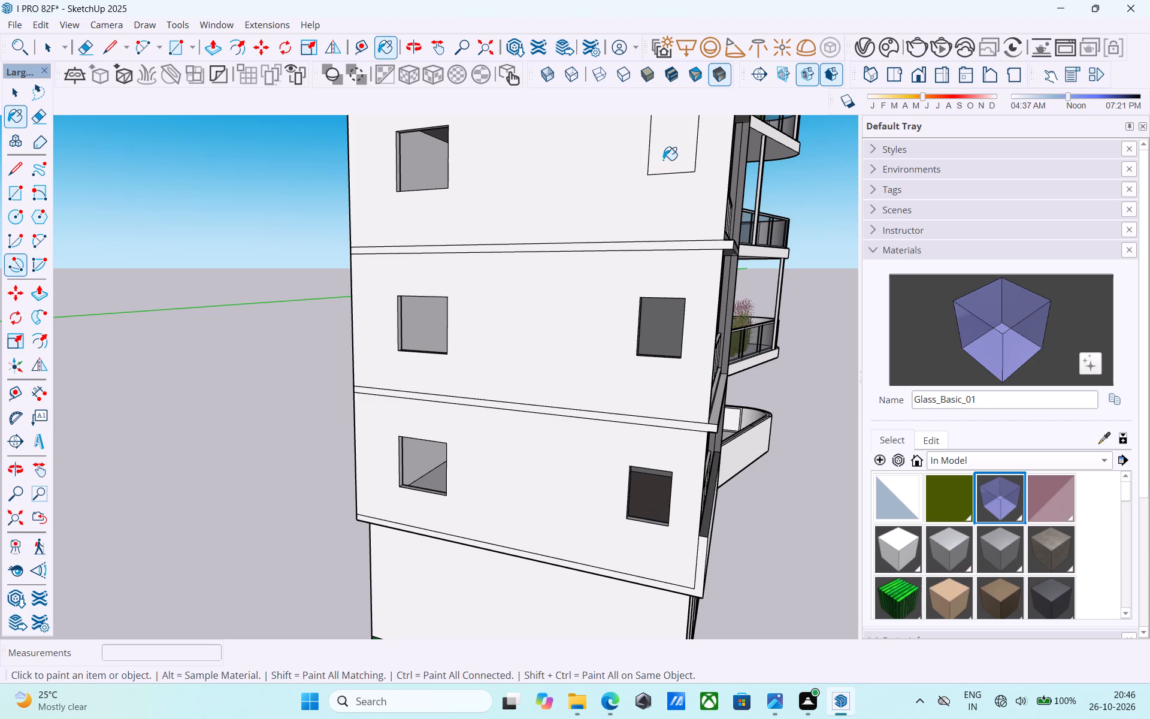
# Cover both window openings on the top floor of the opposite side wall with corner-to-corner rectangles.
pyautogui.scroll(1, 670, 206)
pyautogui.moveTo(659, 234); pyautogui.dragTo(548, 279, button='middle')
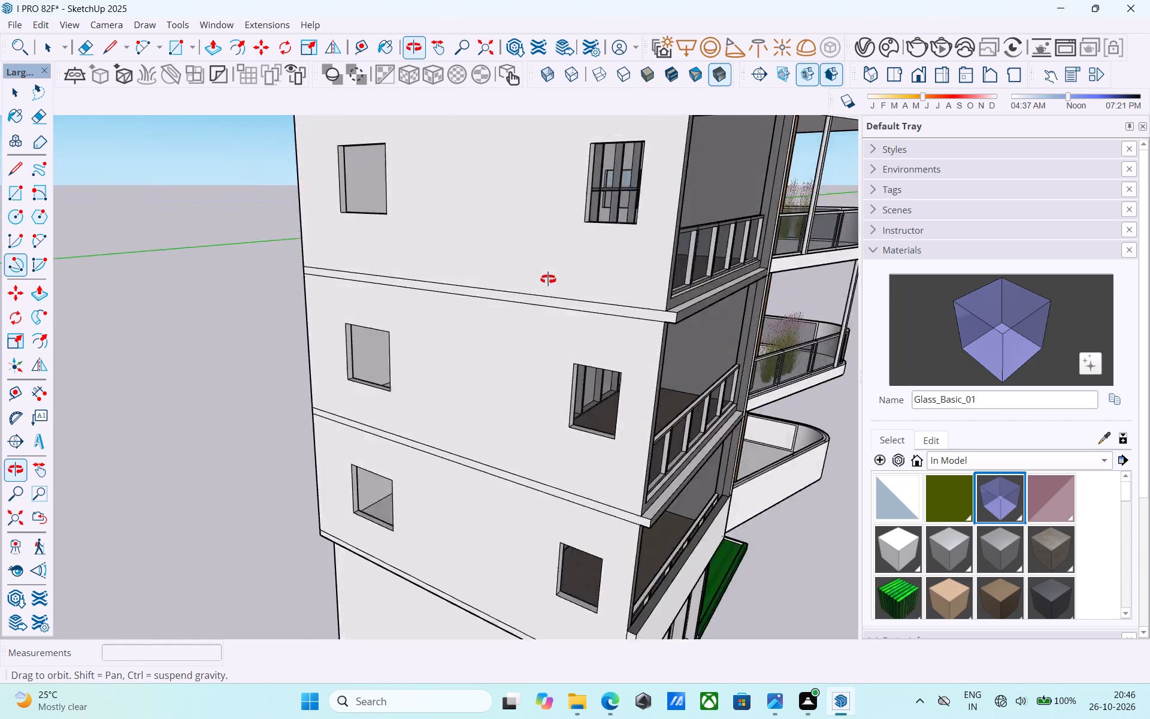
pyautogui.moveTo(548, 279); pyautogui.dragTo(398, 291, button='middle')
pyautogui.scroll(-4, 394, 288)
pyautogui.moveTo(635, 256); pyautogui.dragTo(328, 274, button='middle')
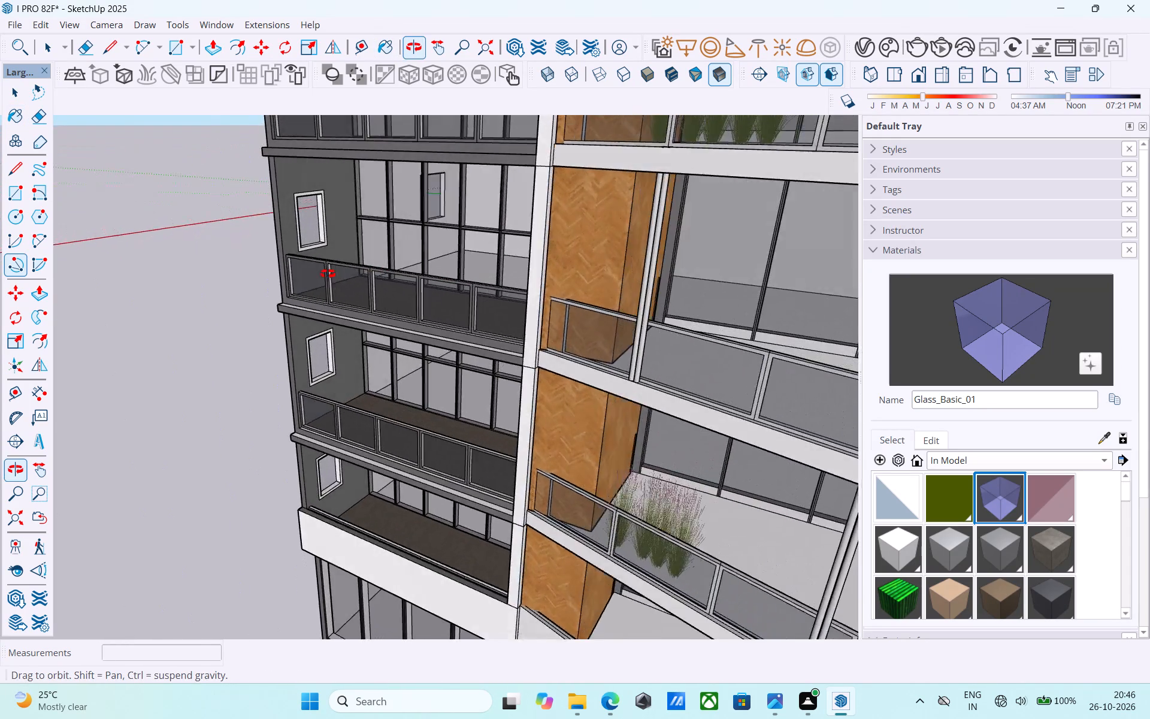
pyautogui.moveTo(328, 274); pyautogui.dragTo(323, 274, button='middle')
pyautogui.scroll(-9, 321, 274)
pyautogui.scroll(-5, 492, 279)
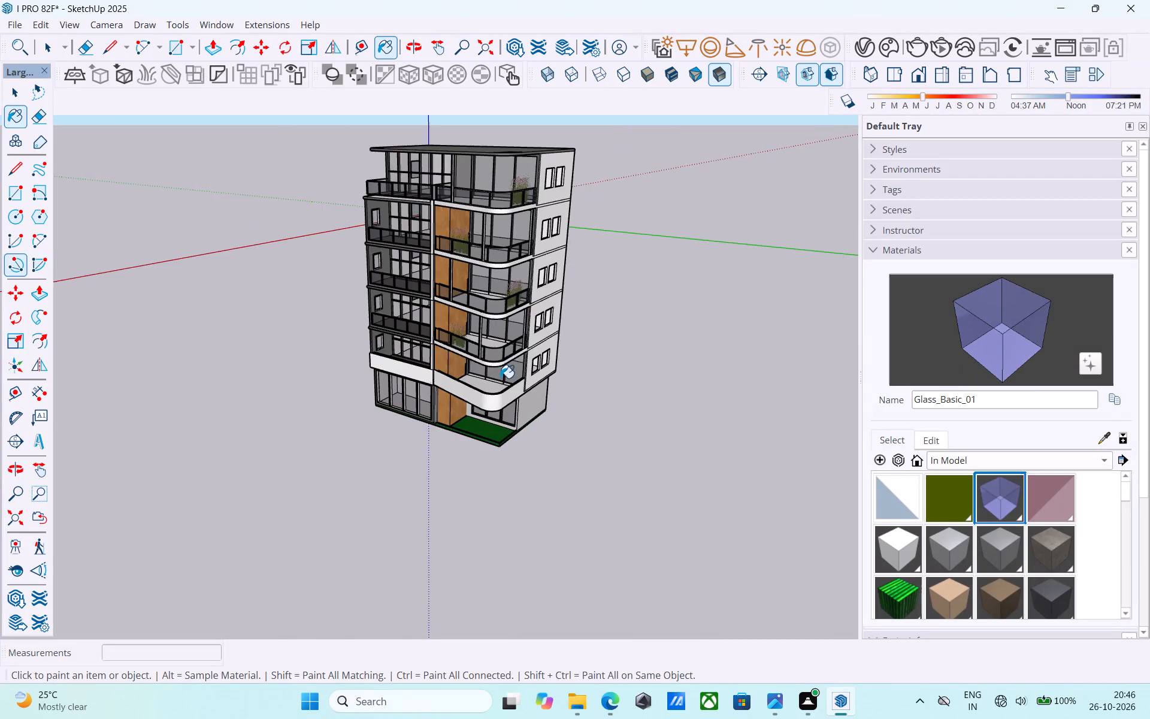
pyautogui.scroll(-5, 502, 387)
pyautogui.moveTo(499, 397); pyautogui.dragTo(401, 319, button='middle')
pyautogui.scroll(6, 585, 237)
pyautogui.scroll(-2, 583, 229)
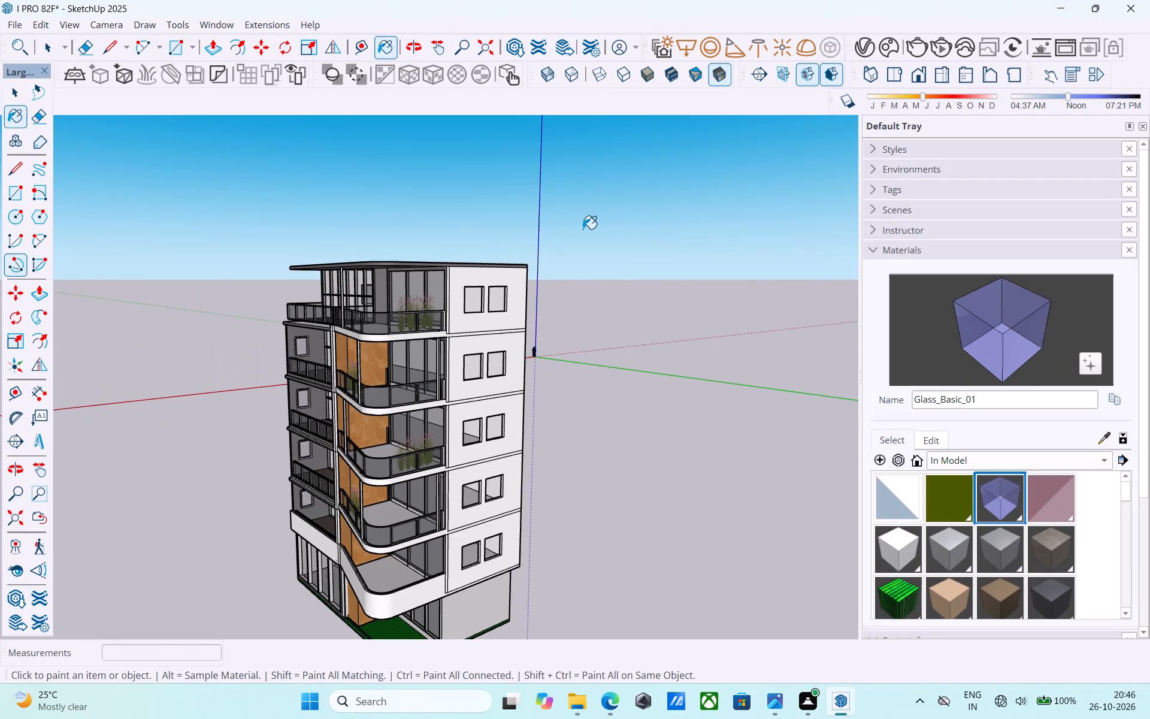
pyautogui.moveTo(583, 229); pyautogui.dragTo(262, 235, button='middle')
pyautogui.scroll(1, 468, 230)
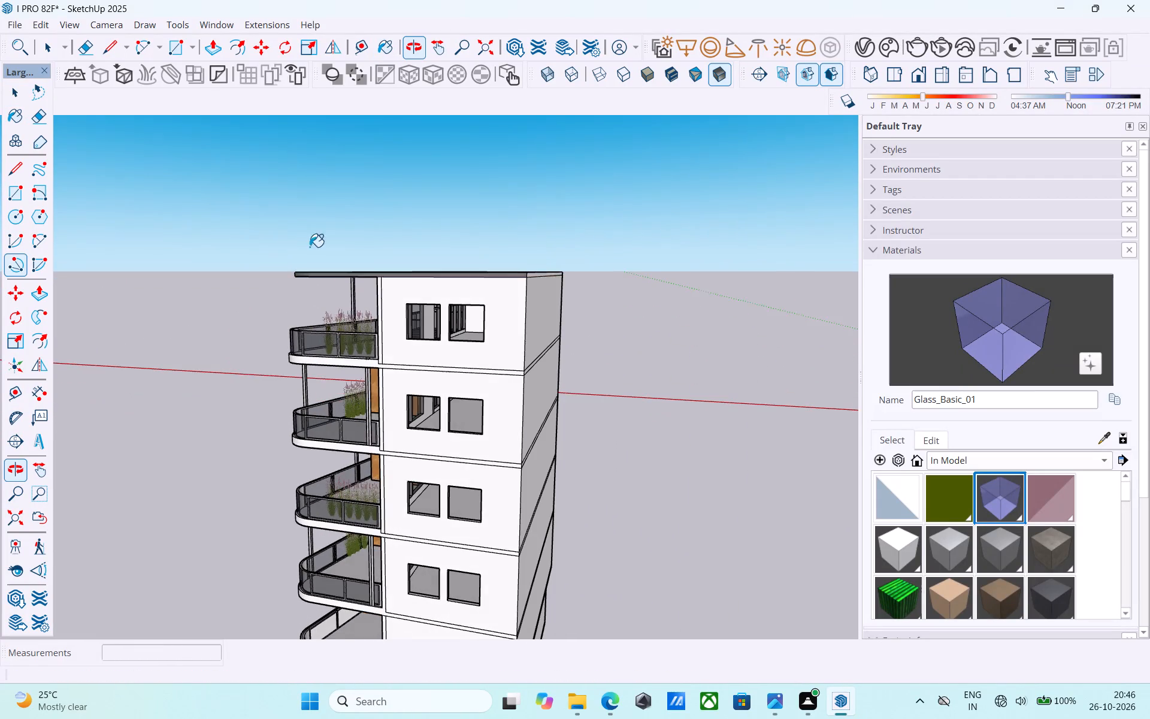
pyautogui.click(172, 39)
pyautogui.moveTo(386, 232); pyautogui.dragTo(325, 143, button='middle')
pyautogui.scroll(12, 392, 286)
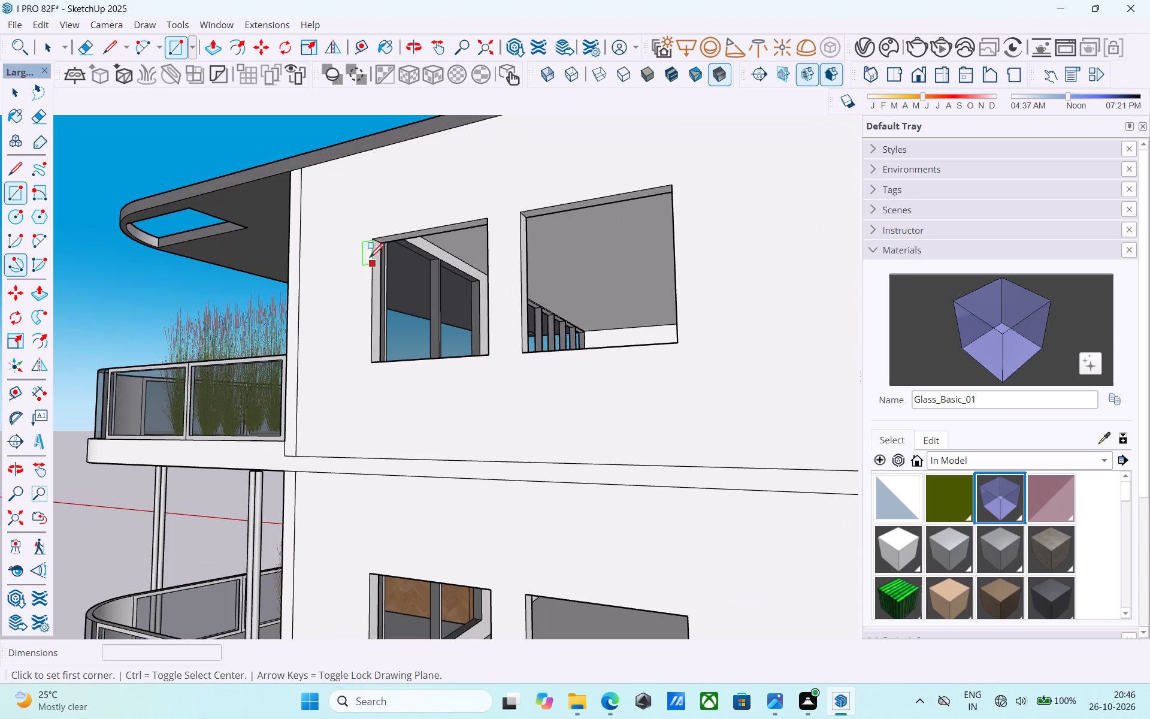
pyautogui.click(370, 240)
pyautogui.click(487, 352)
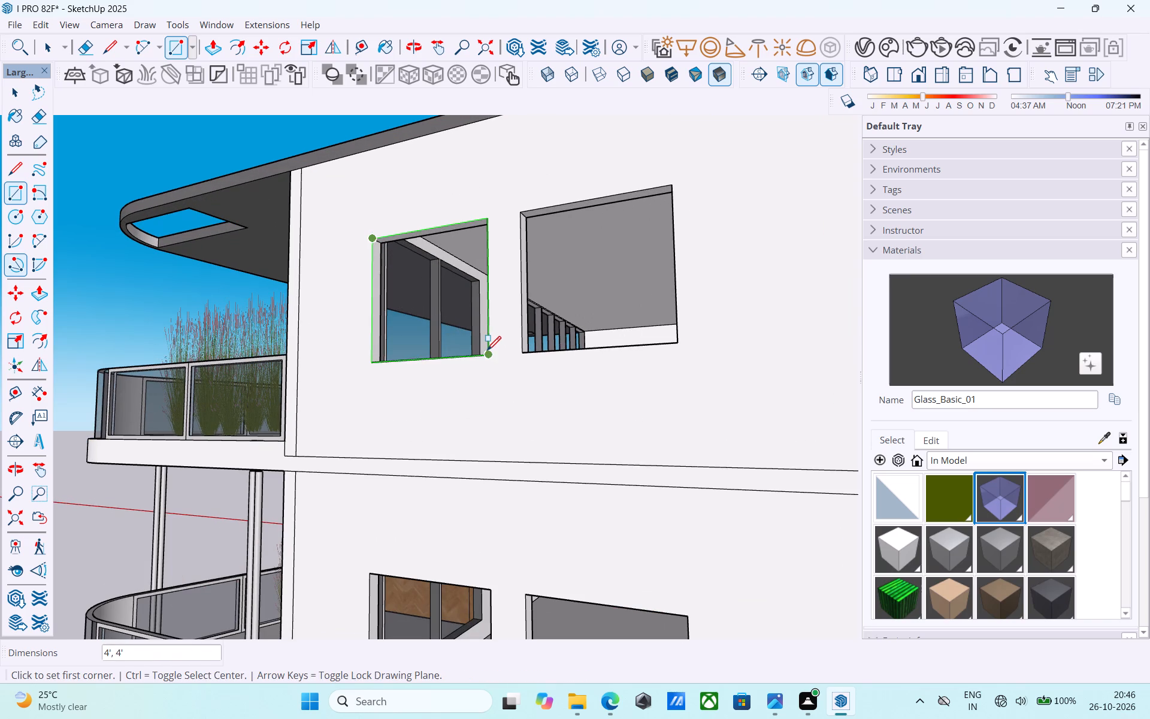
pyautogui.click(522, 214)
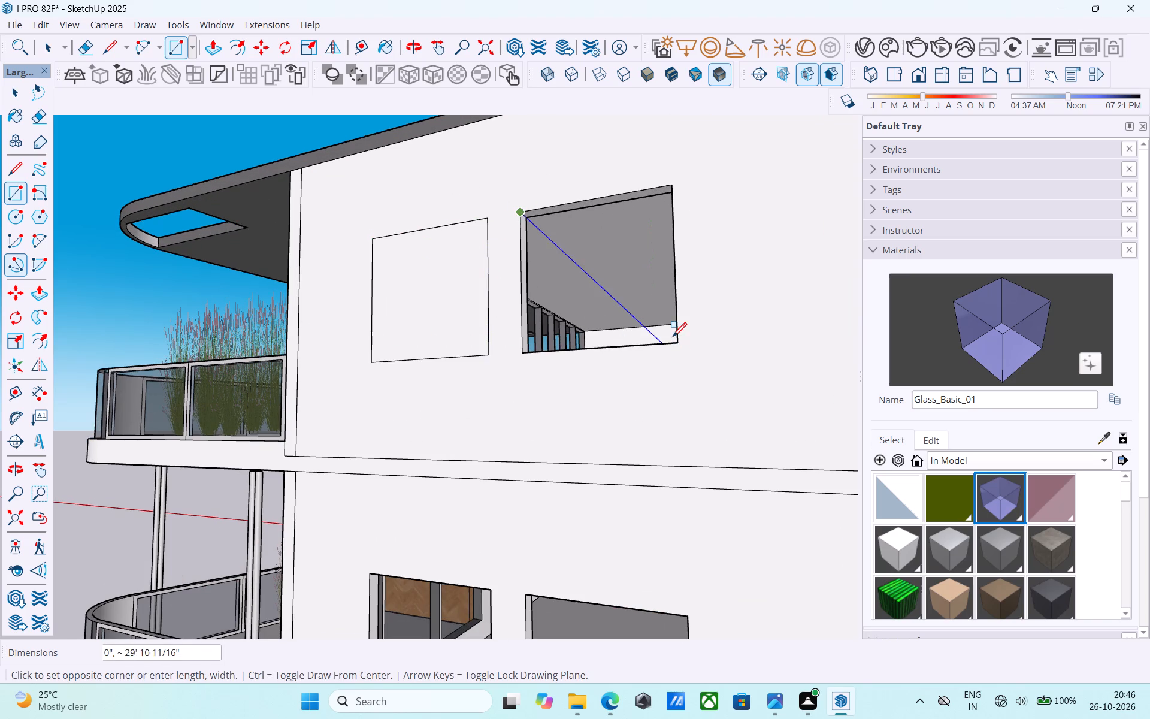
pyautogui.click(678, 343)
# Draw 4' by 4' rectangles across both window openings one floor below the top on the same side wall.
pyautogui.scroll(-7, 662, 289)
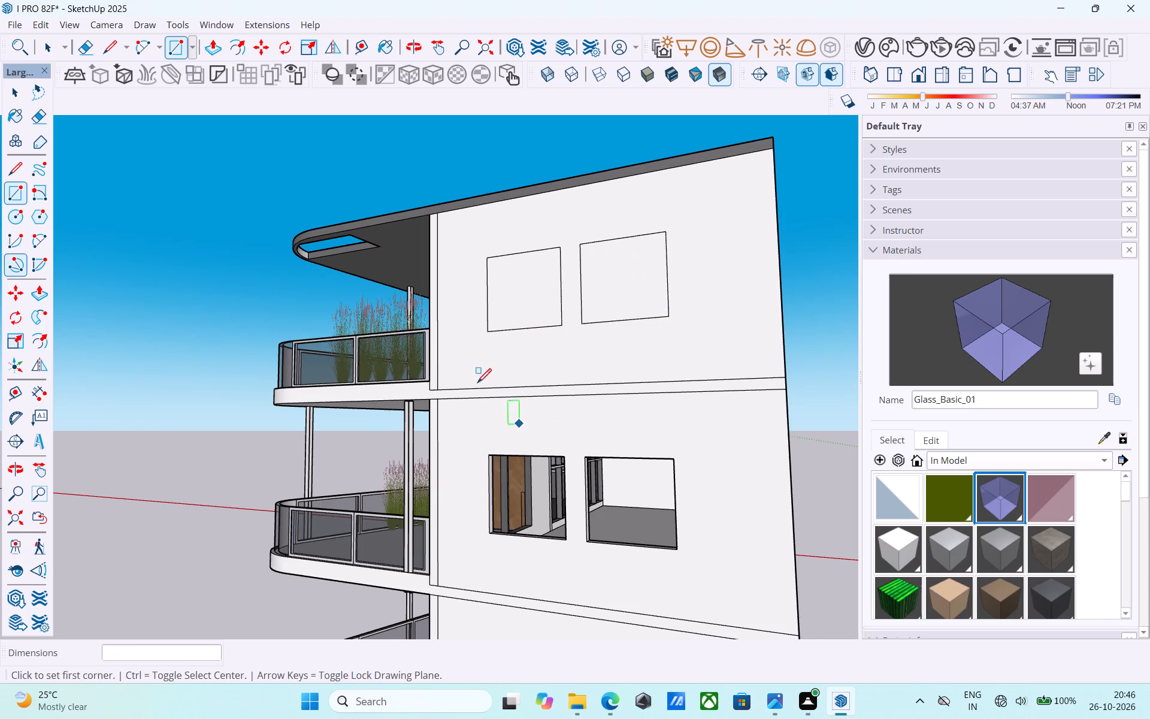
pyautogui.scroll(-7, 452, 367)
pyautogui.scroll(1, 511, 496)
pyautogui.scroll(-6, 422, 346)
pyautogui.scroll(6, 475, 482)
pyautogui.scroll(2, 444, 343)
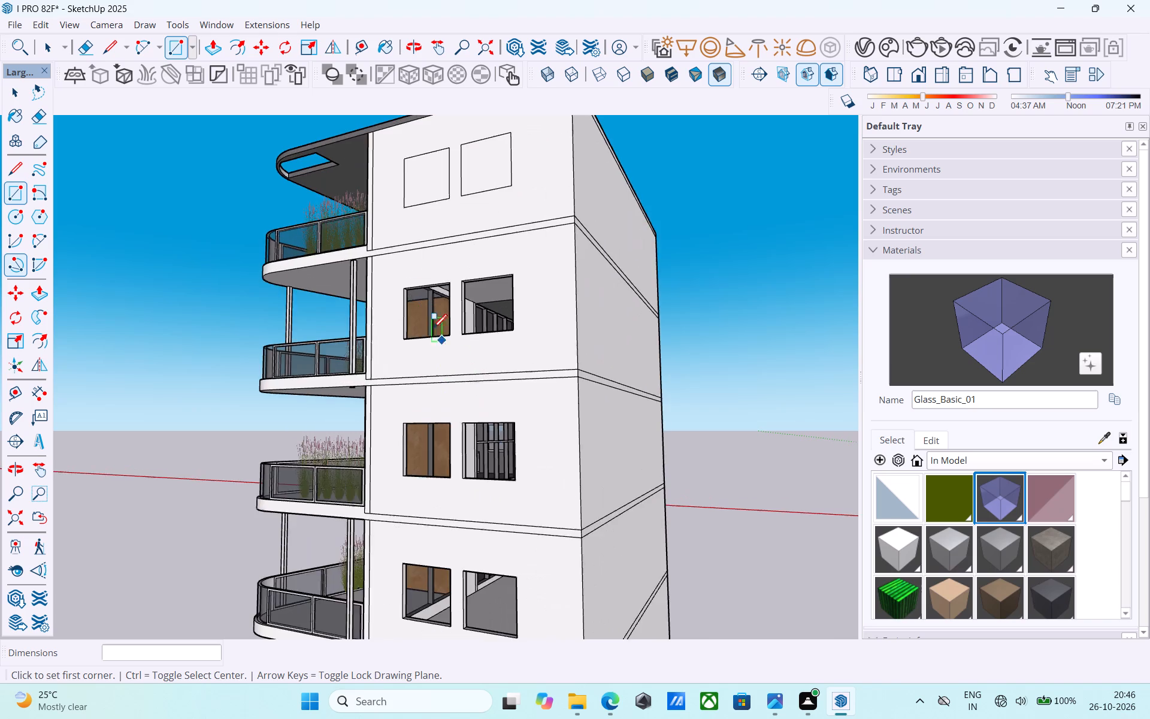
pyautogui.scroll(7, 433, 330)
pyautogui.click(396, 279)
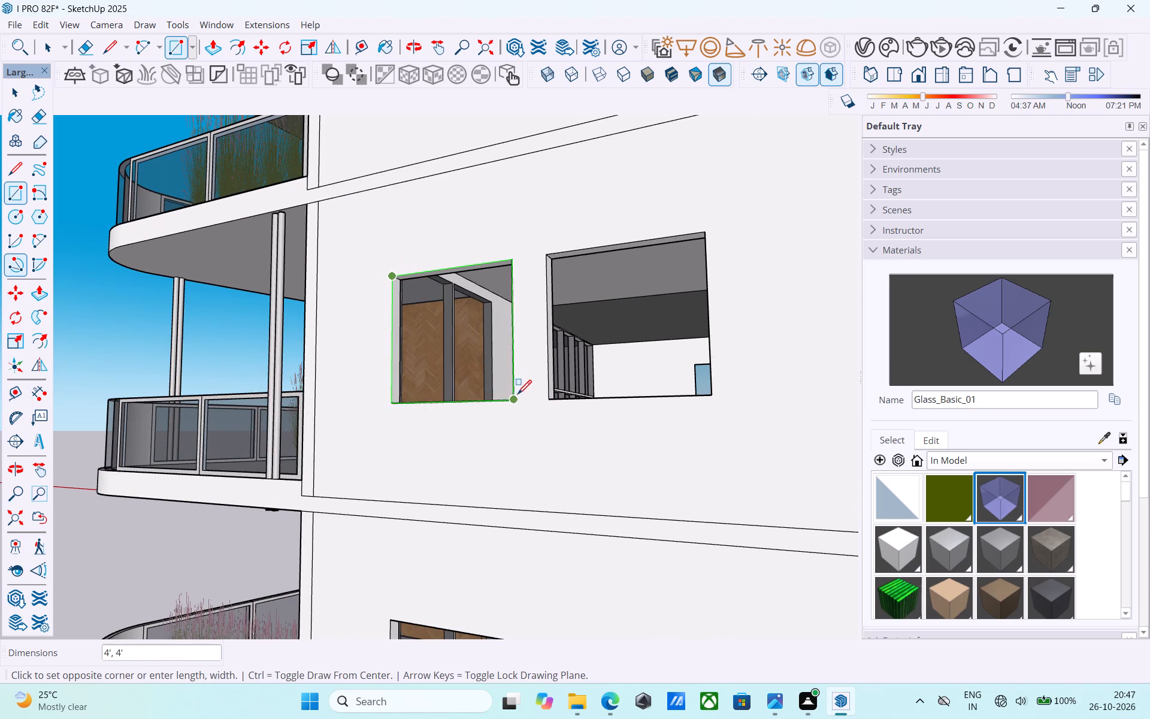
pyautogui.click(515, 402)
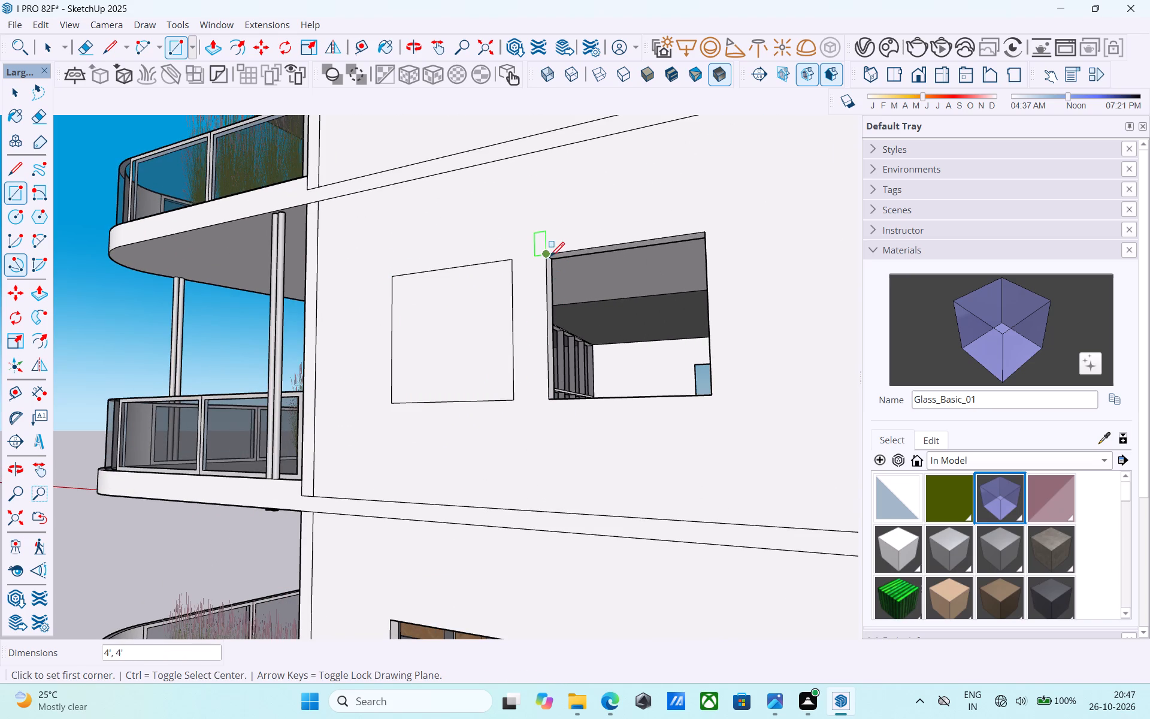
pyautogui.click(547, 256)
pyautogui.click(709, 397)
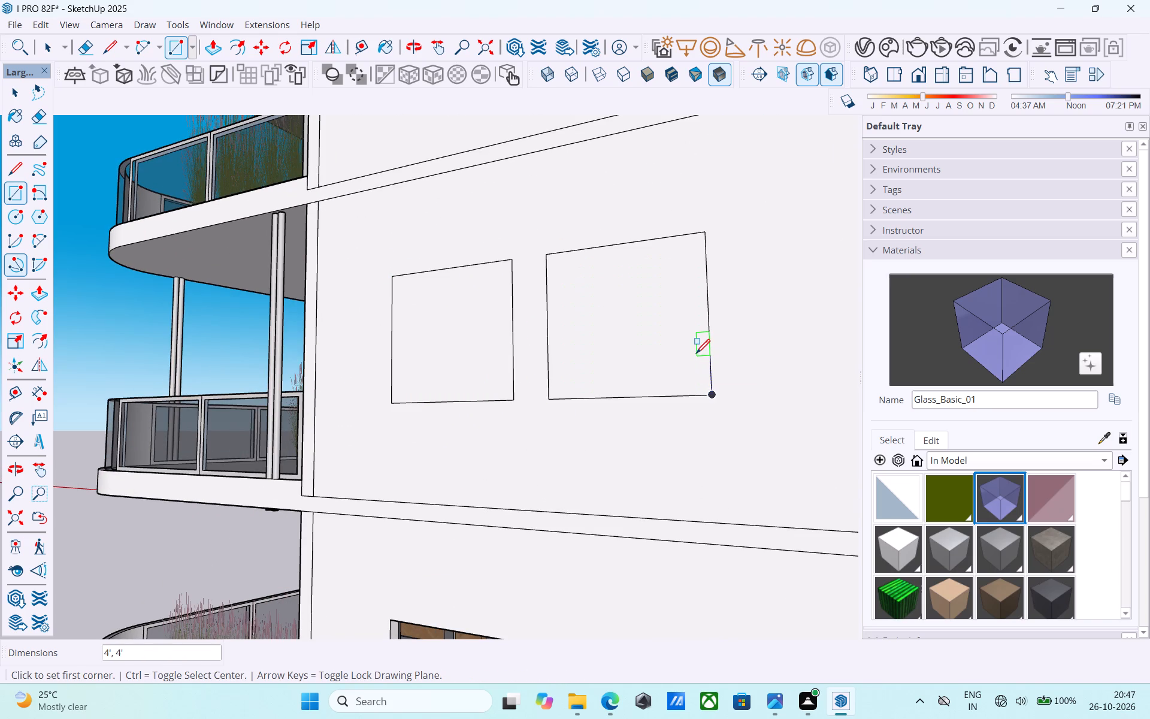
# Cover both window openings two floors below the top on this side wall with corner-to-corner rectangles.
pyautogui.scroll(-5, 662, 330)
pyautogui.scroll(-10, 493, 279)
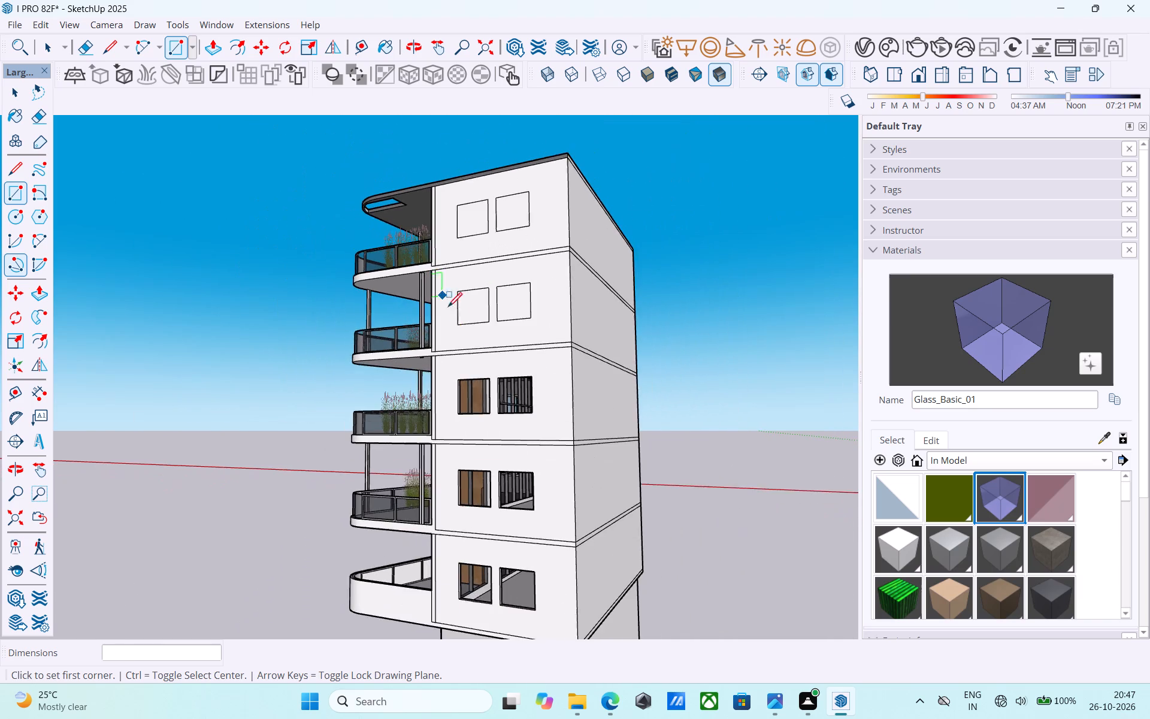
pyautogui.moveTo(480, 430); pyautogui.dragTo(476, 405, button='middle')
pyautogui.scroll(17, 450, 388)
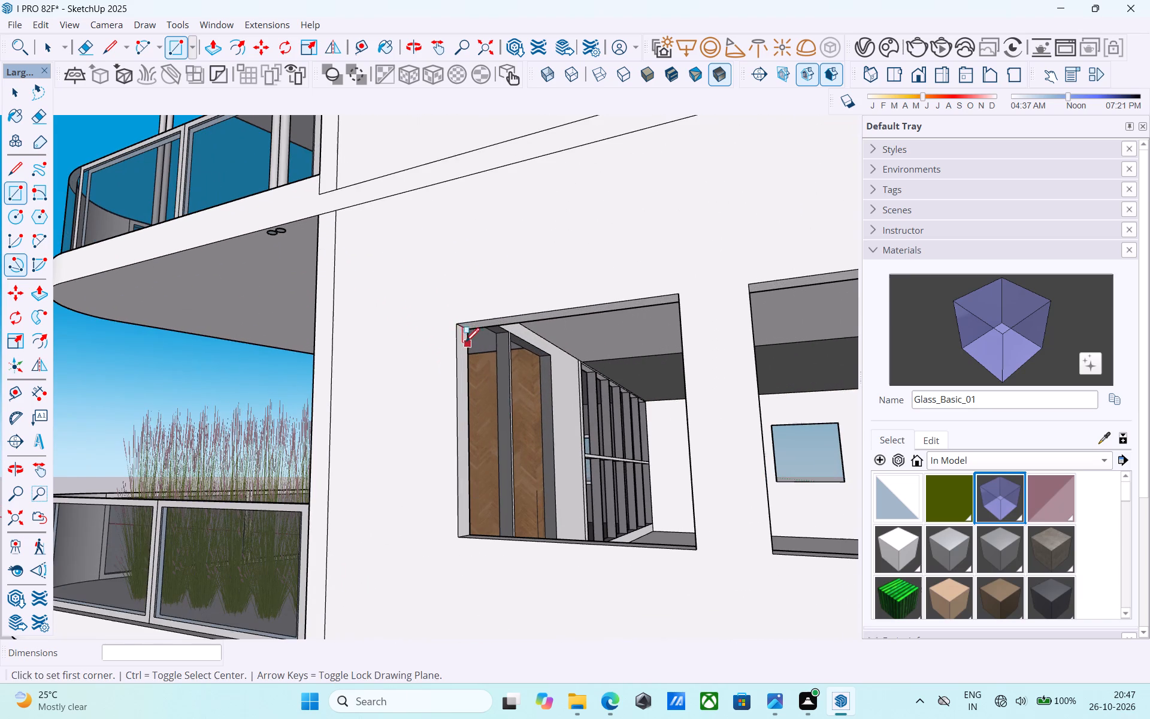
pyautogui.click(456, 328)
pyautogui.scroll(-5, 459, 325)
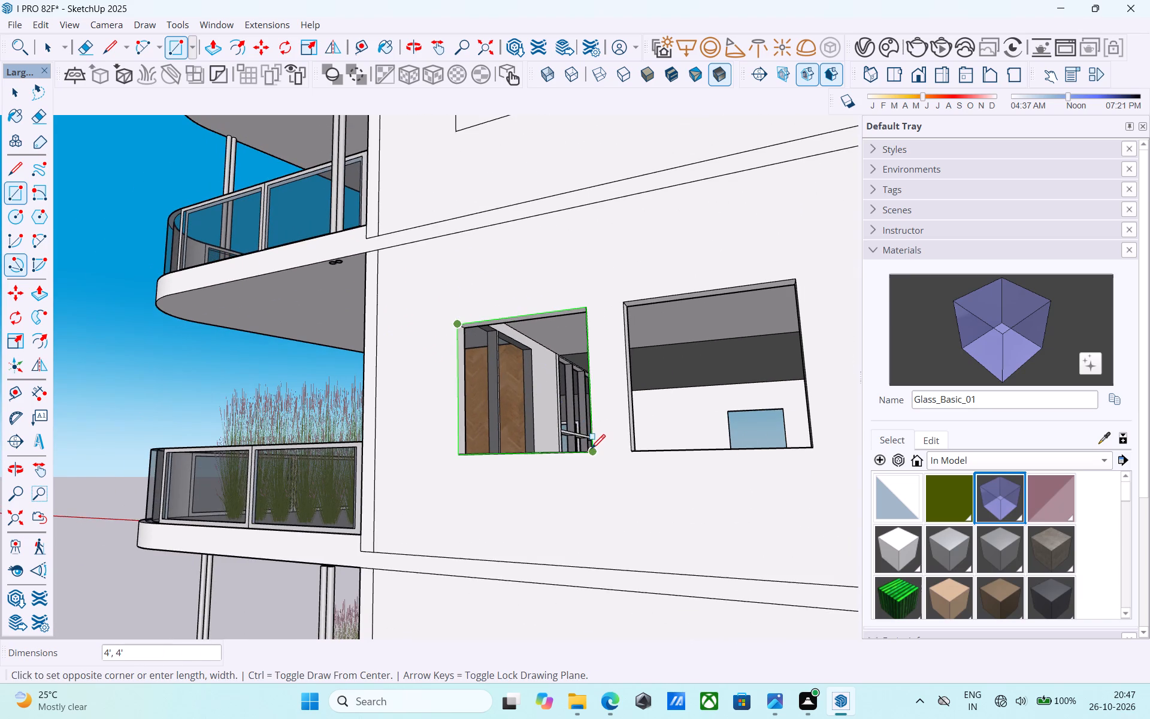
pyautogui.click(591, 451)
pyautogui.click(624, 304)
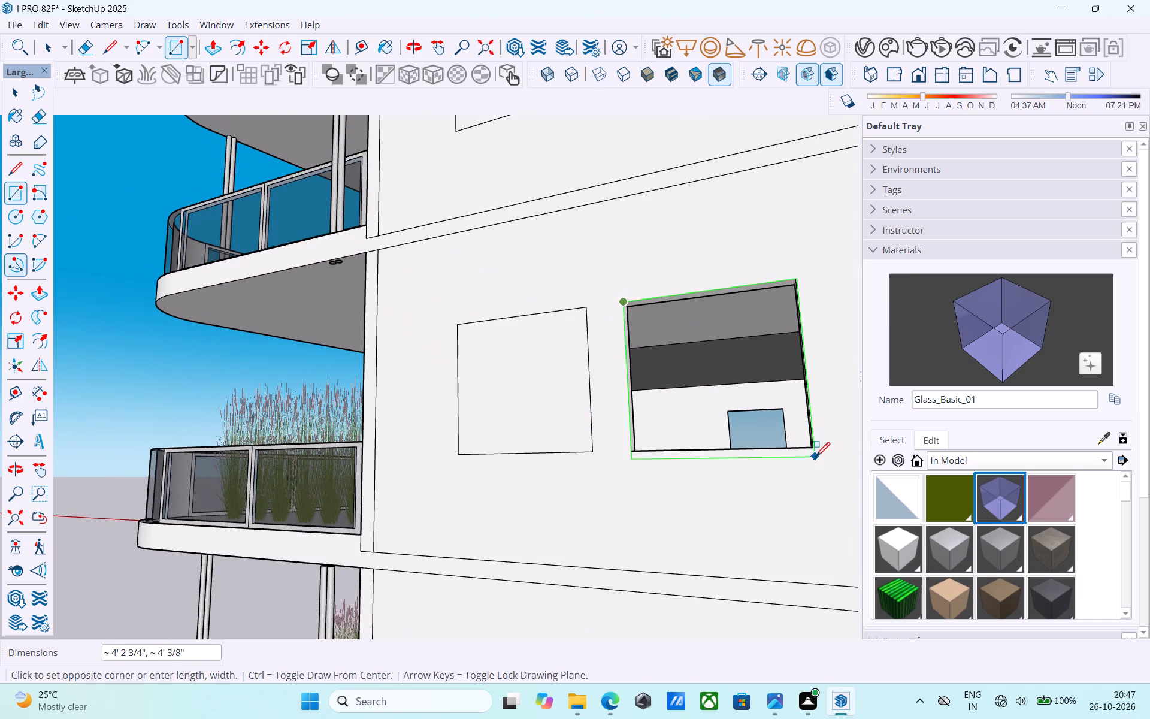
pyautogui.click(808, 449)
# Cover both window openings on this side wall's second windowed floor from the bottom with corner-to-corner rectangles.
pyautogui.scroll(-6, 618, 343)
pyautogui.scroll(-5, 538, 304)
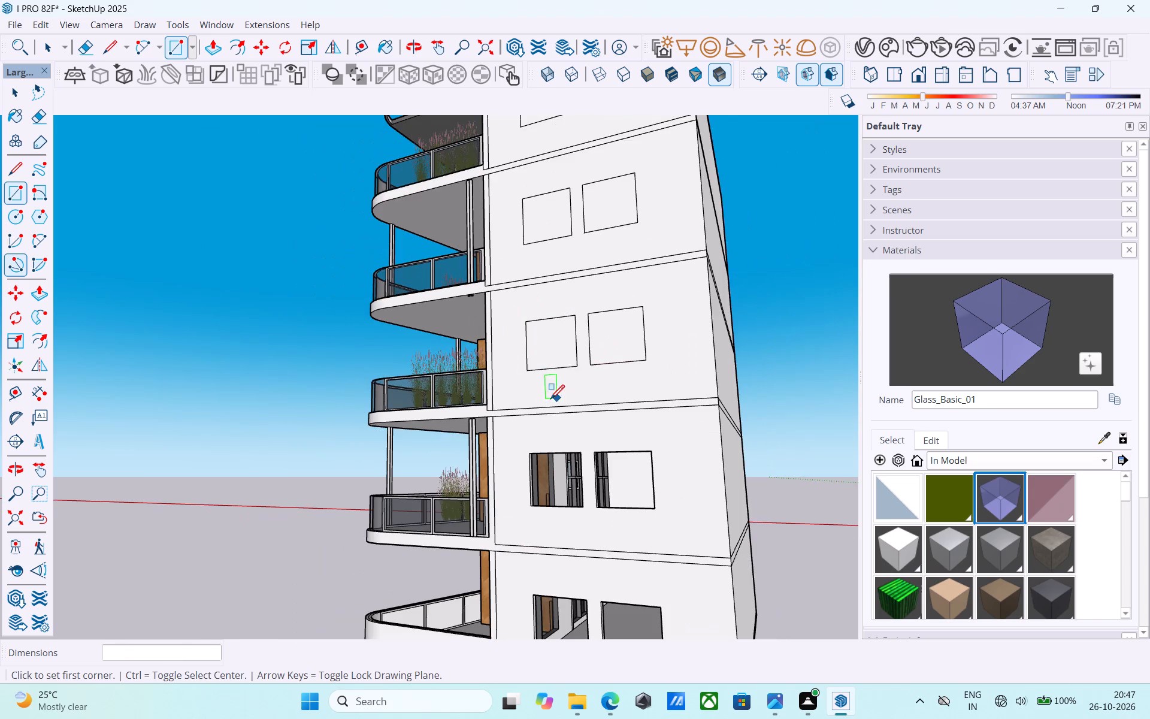
pyautogui.scroll(-7, 509, 329)
pyautogui.scroll(15, 517, 403)
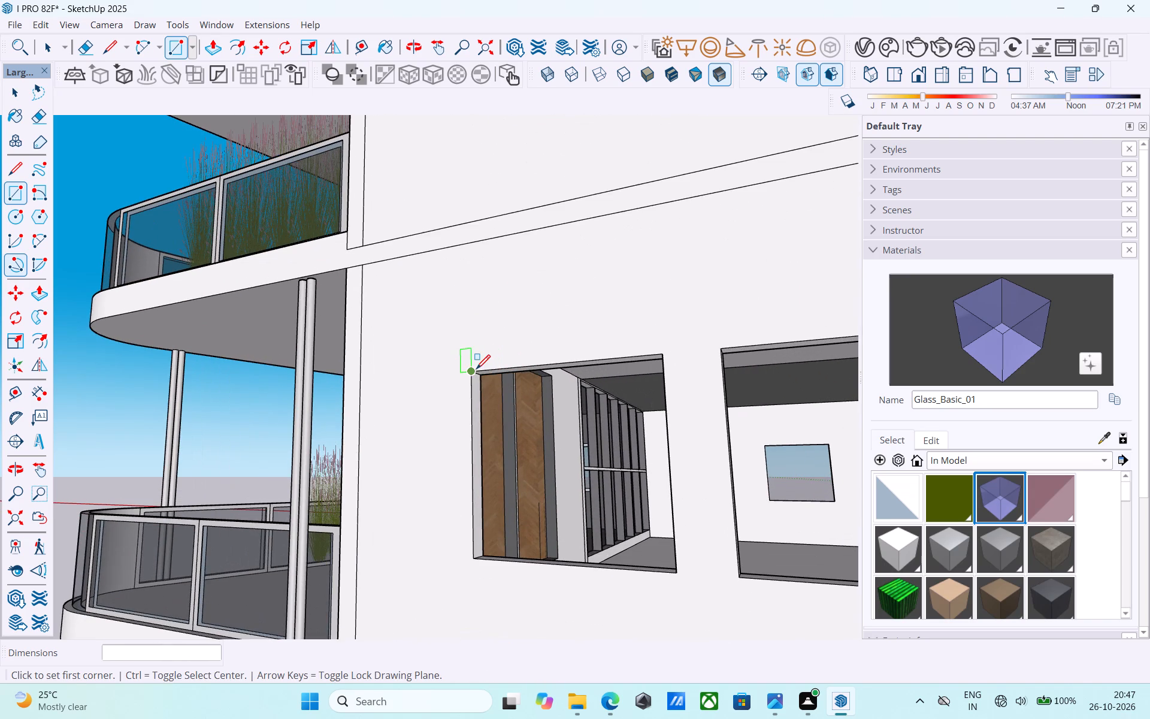
pyautogui.click(475, 370)
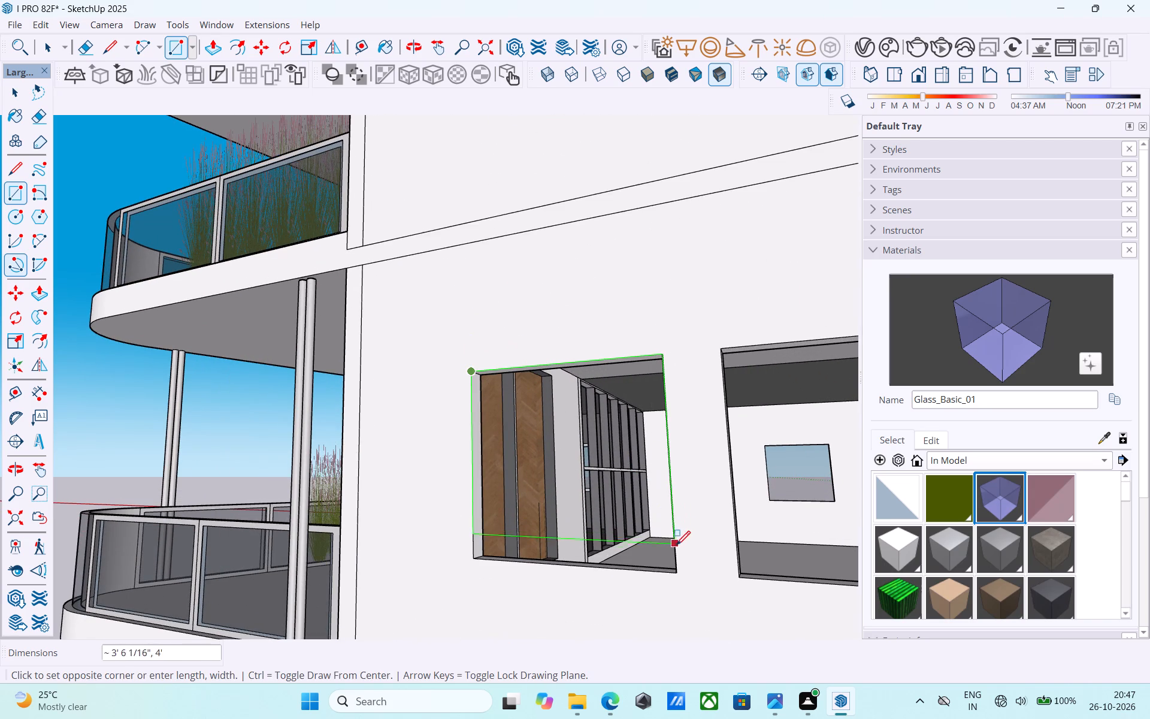
pyautogui.click(676, 569)
pyautogui.scroll(-6, 448, 514)
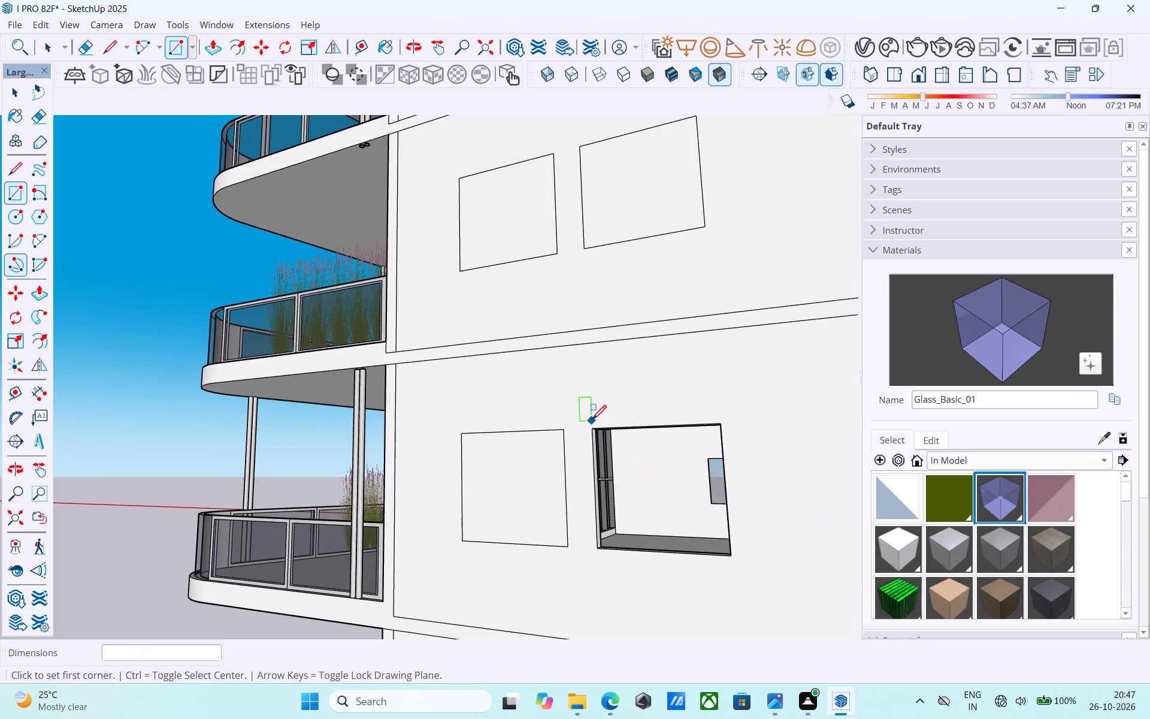
pyautogui.click(592, 426)
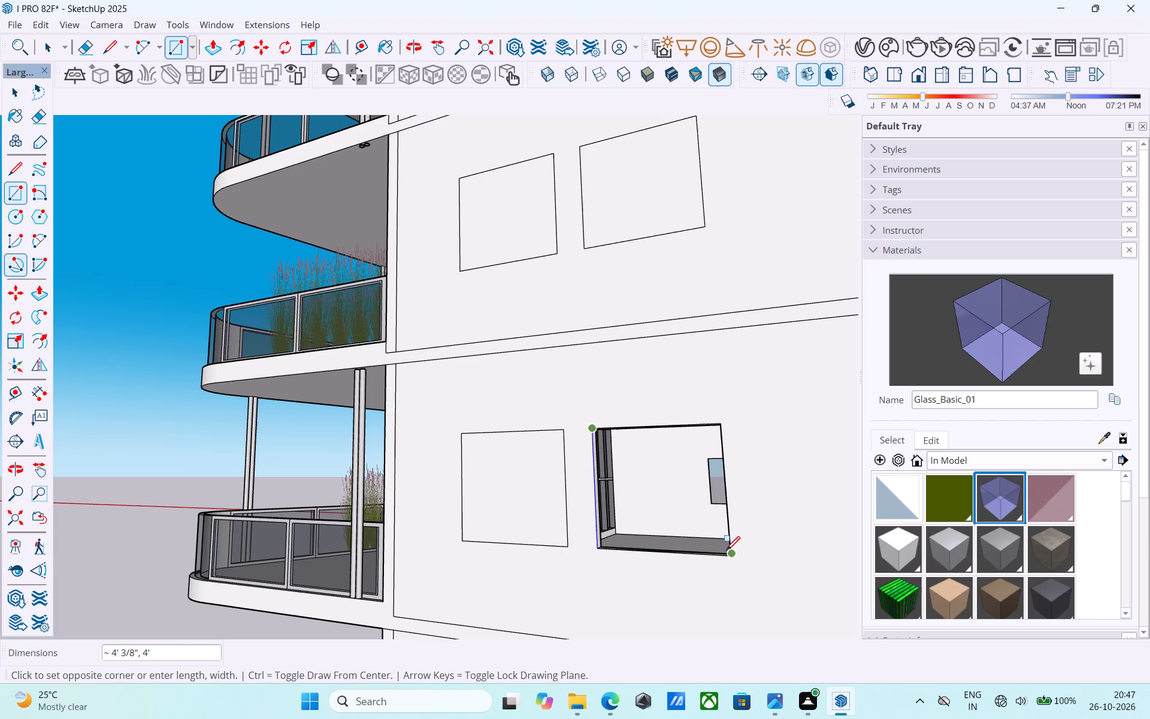
pyautogui.click(728, 554)
pyautogui.scroll(-7, 596, 415)
pyautogui.scroll(-6, 566, 314)
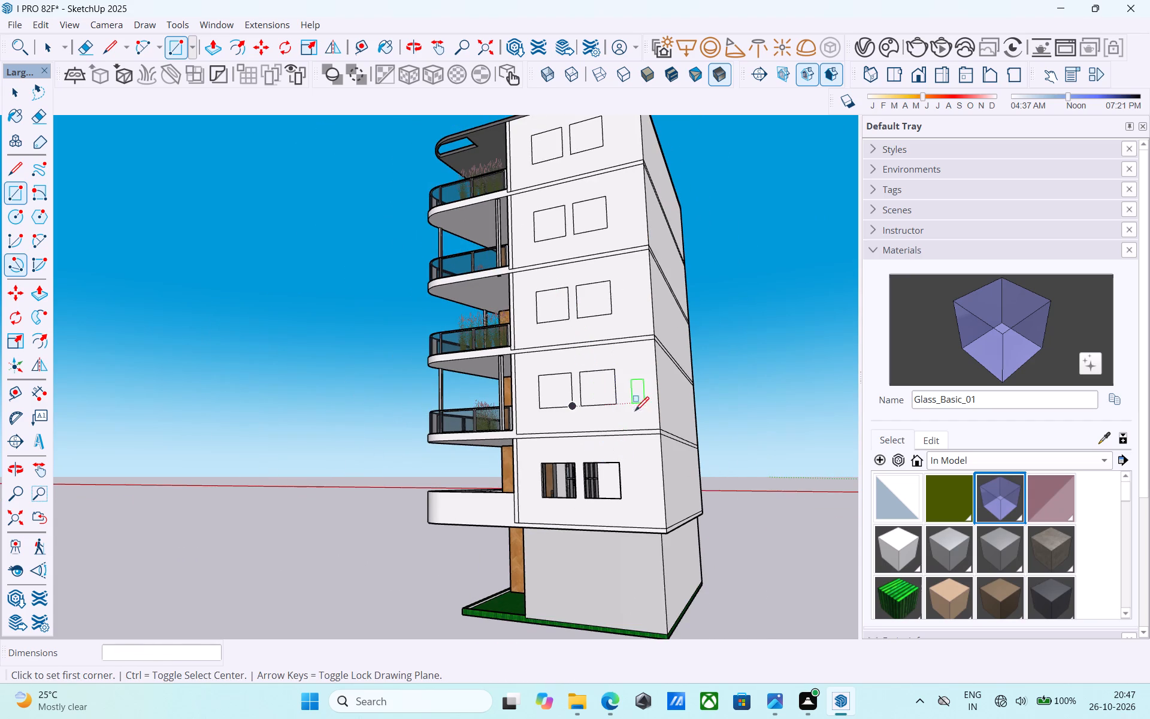
# Cover both window openings on this side wall's lowest windowed floor with corner-to-corner rectangles.
pyautogui.moveTo(601, 436); pyautogui.dragTo(686, 430, button='middle')
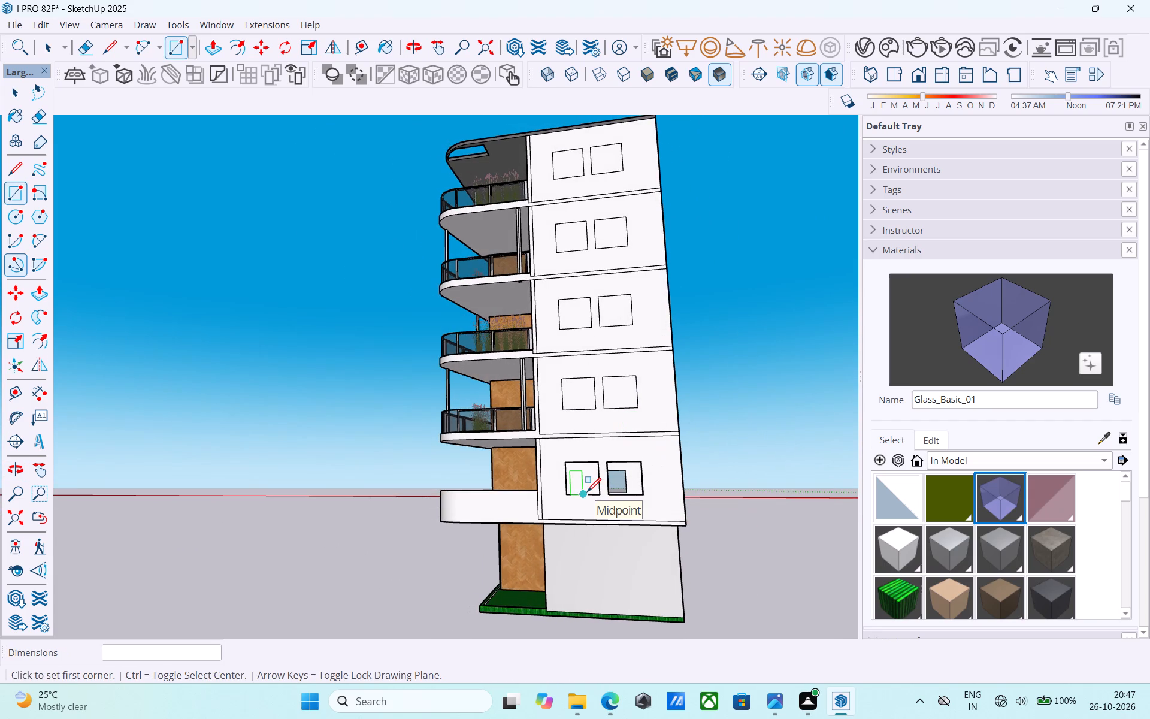
pyautogui.moveTo(574, 473); pyautogui.dragTo(435, 436, button='middle')
pyautogui.moveTo(506, 445); pyautogui.dragTo(462, 445, button='middle')
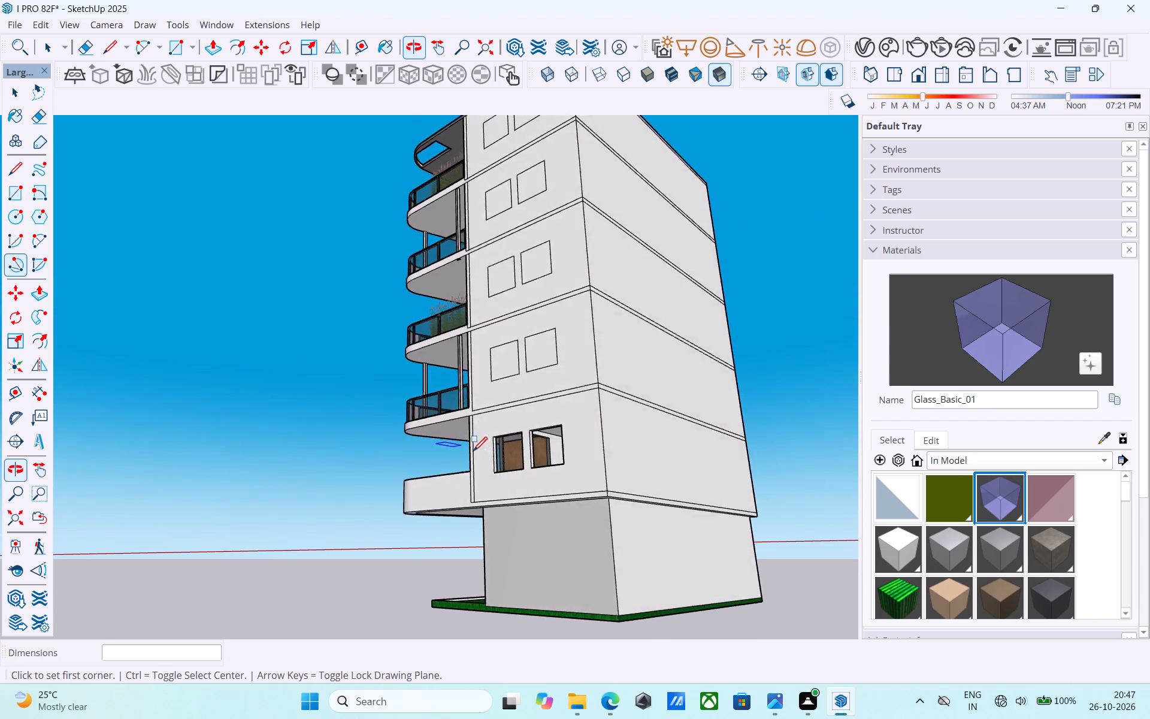
pyautogui.scroll(10, 477, 454)
pyautogui.moveTo(504, 425); pyautogui.dragTo(483, 413, button='middle')
pyautogui.scroll(4, 489, 418)
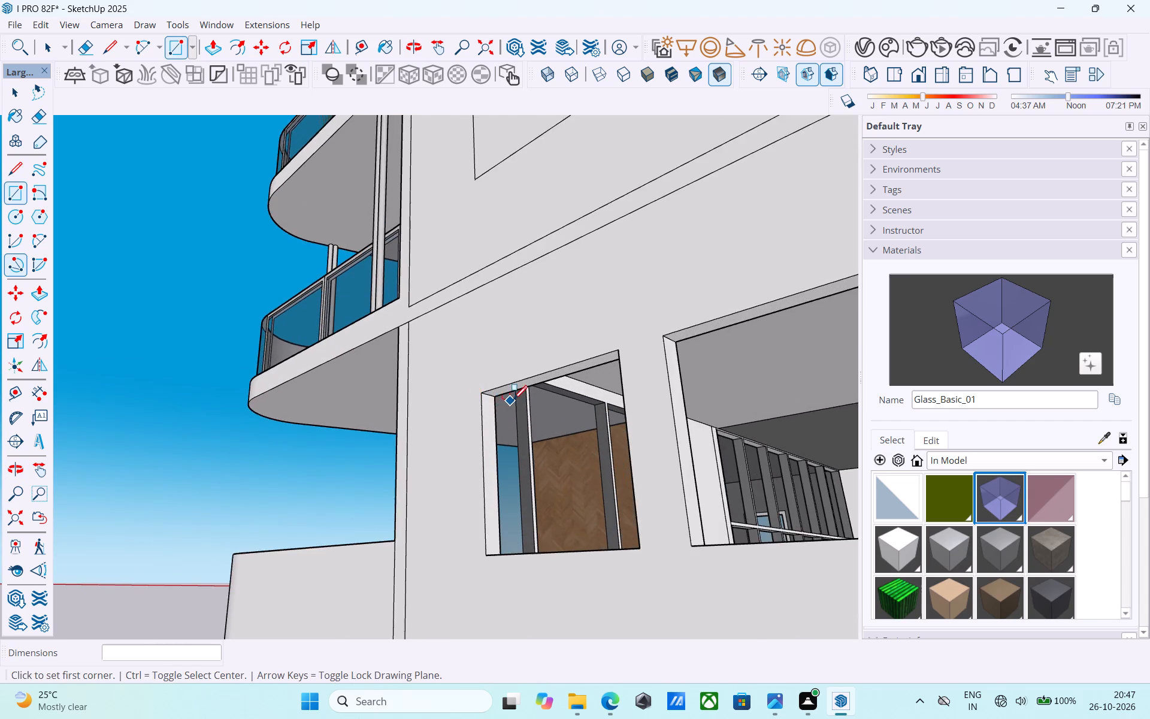
pyautogui.scroll(3, 513, 401)
pyautogui.click(462, 384)
pyautogui.scroll(-6, 474, 346)
pyautogui.moveTo(587, 471); pyautogui.dragTo(695, 546, button='middle')
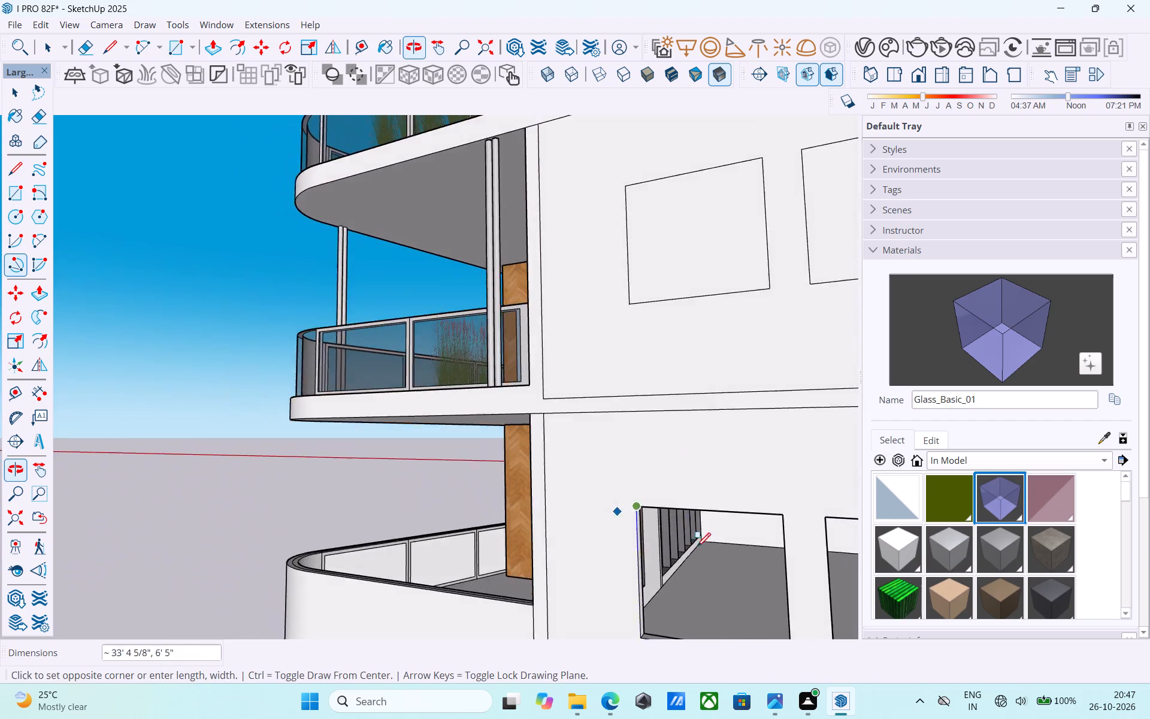
pyautogui.scroll(-6, 580, 385)
pyautogui.scroll(-6, 498, 356)
pyautogui.moveTo(564, 421); pyautogui.dragTo(685, 509, button='middle')
pyautogui.scroll(15, 690, 512)
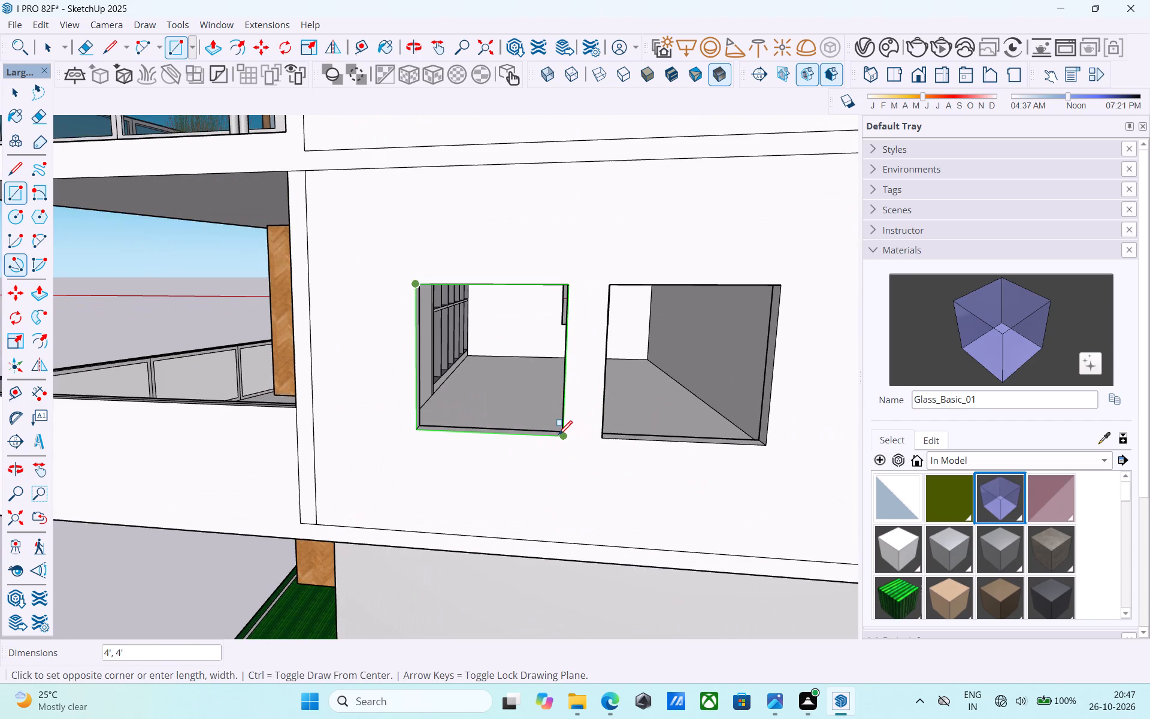
pyautogui.click(563, 439)
pyautogui.click(612, 282)
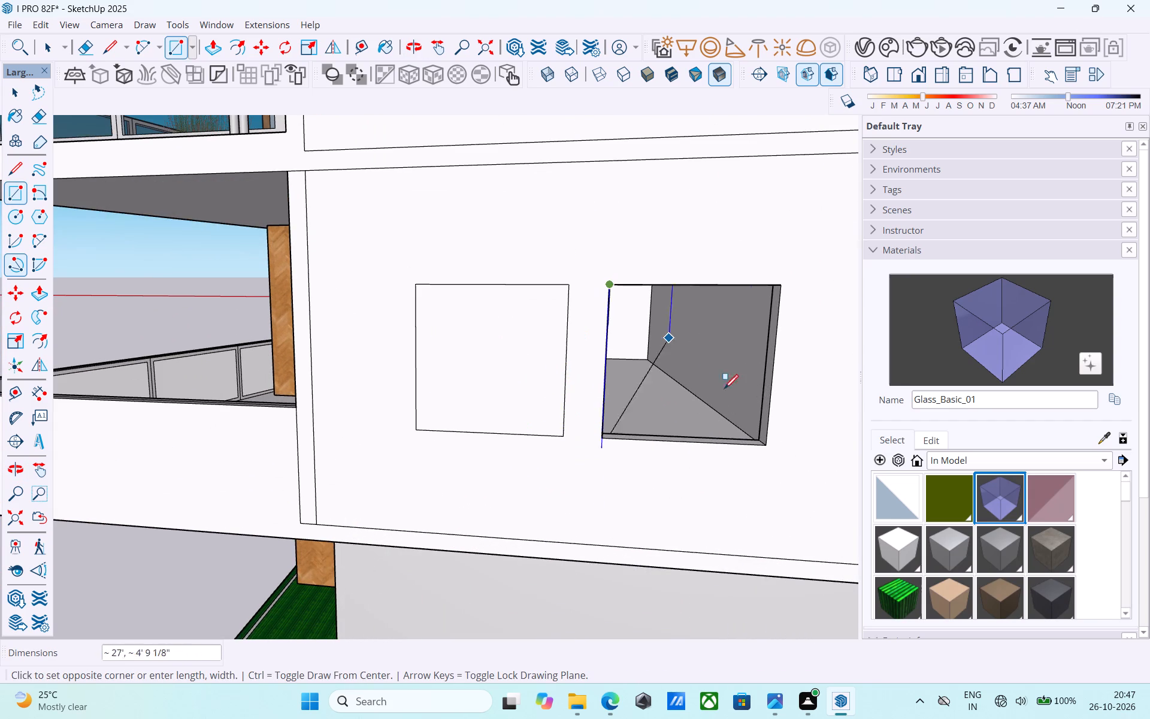
pyautogui.click(767, 444)
# Paint the four window panes on the two lowest windowed floors of this side wall with Glass_Basic_01.
pyautogui.click(1030, 339)
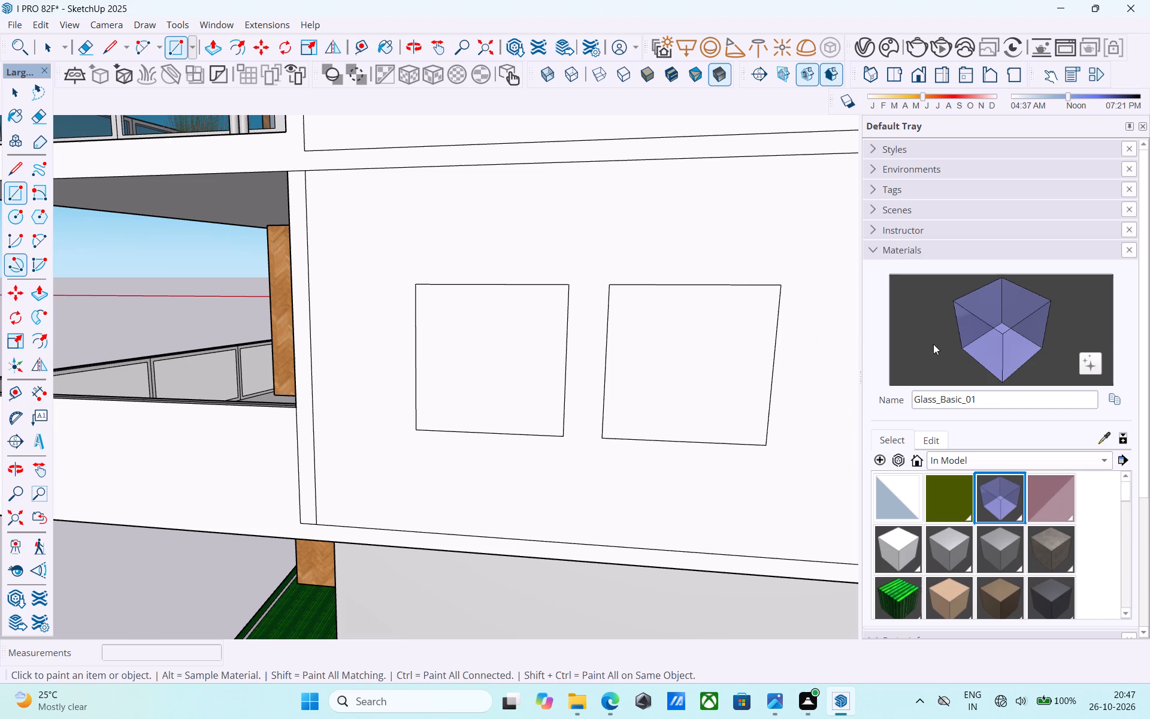
pyautogui.click(769, 369)
pyautogui.click(562, 383)
pyautogui.scroll(-14, 545, 424)
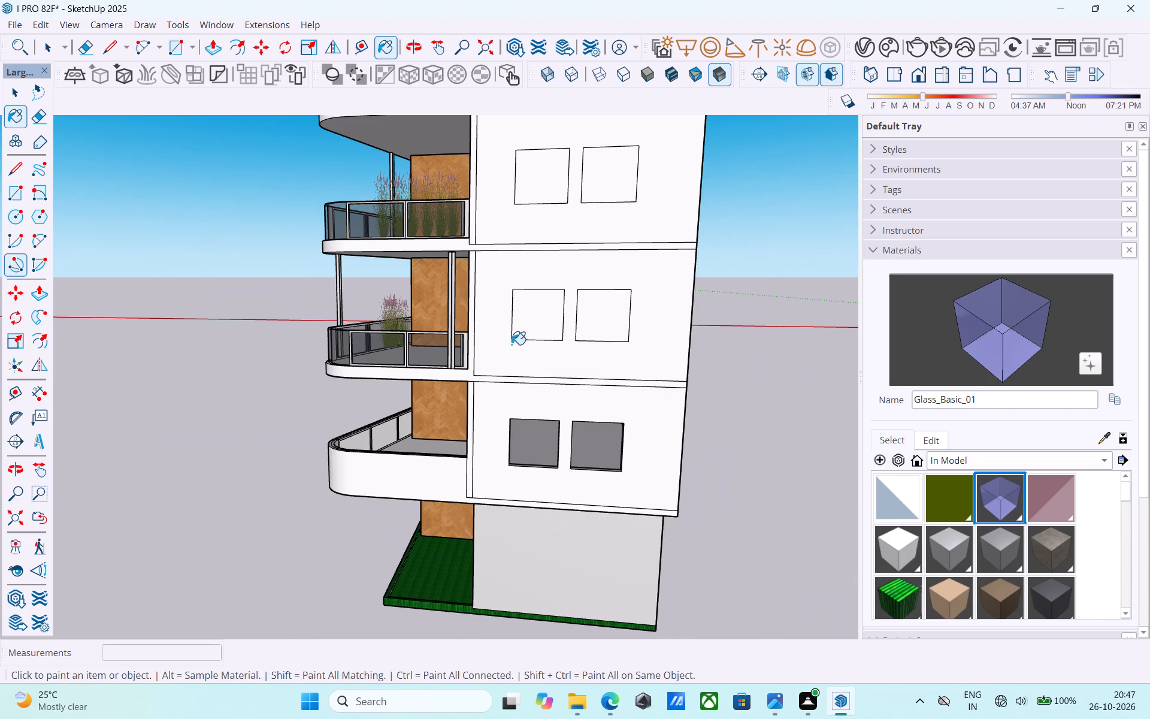
pyautogui.click(535, 323)
pyautogui.click(617, 325)
# Paint the six window panes on the upper three floors of this side wall with Glass_Basic_01.
pyautogui.scroll(-10, 565, 476)
pyautogui.scroll(2, 576, 372)
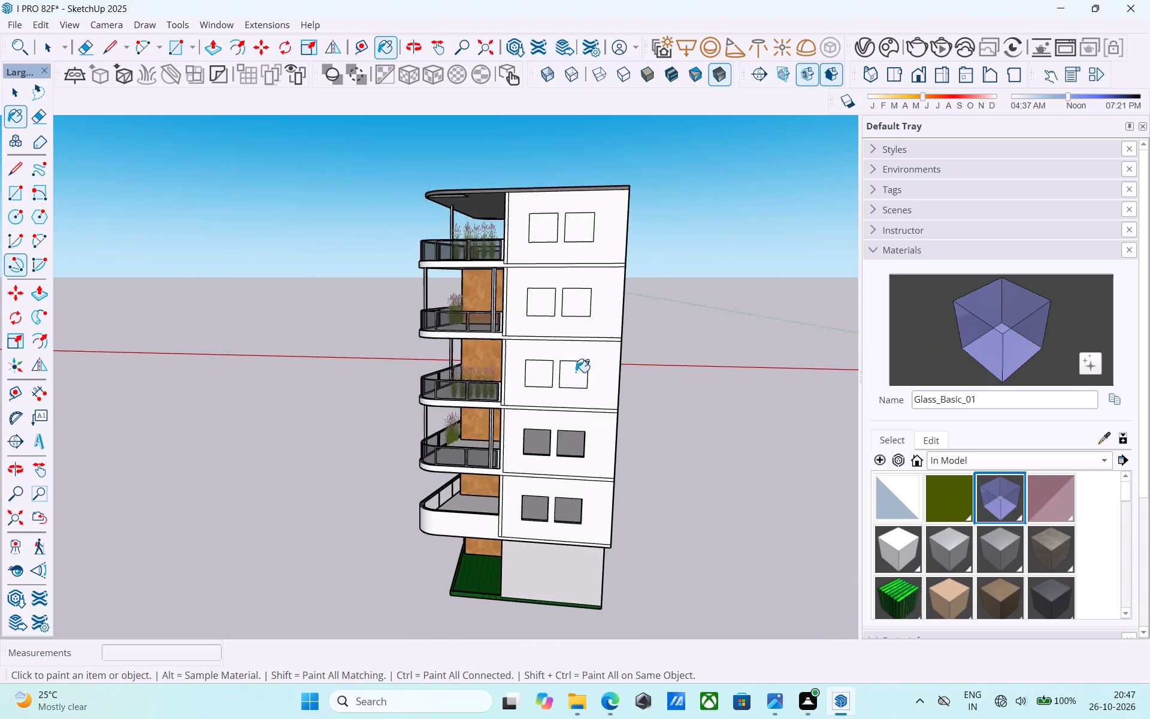
pyautogui.scroll(5, 576, 372)
pyautogui.click(532, 373)
pyautogui.click(577, 370)
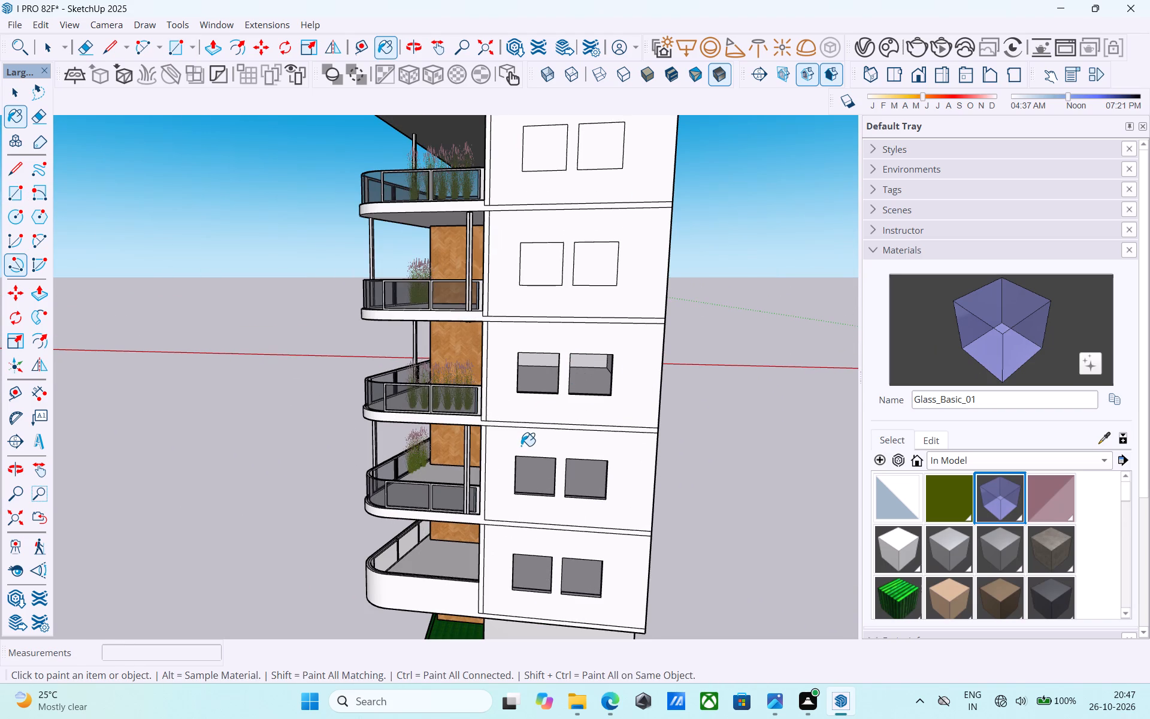
pyautogui.scroll(-6, 521, 446)
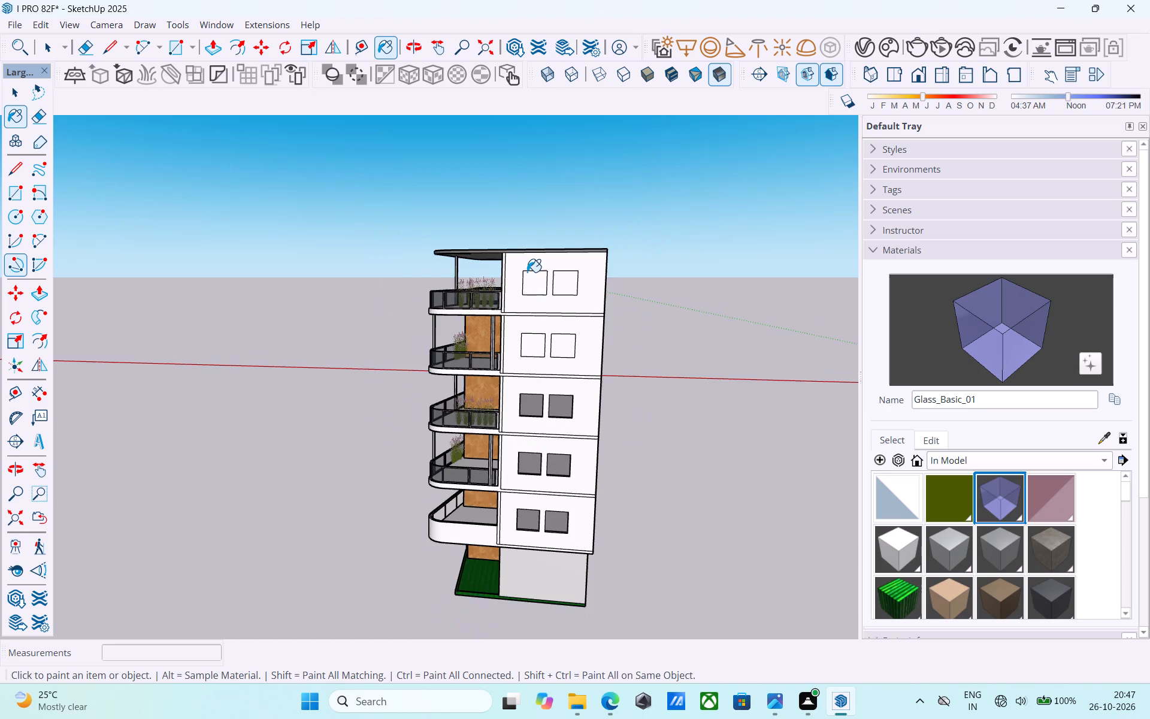
pyautogui.scroll(6, 527, 272)
pyautogui.click(538, 288)
pyautogui.click(586, 292)
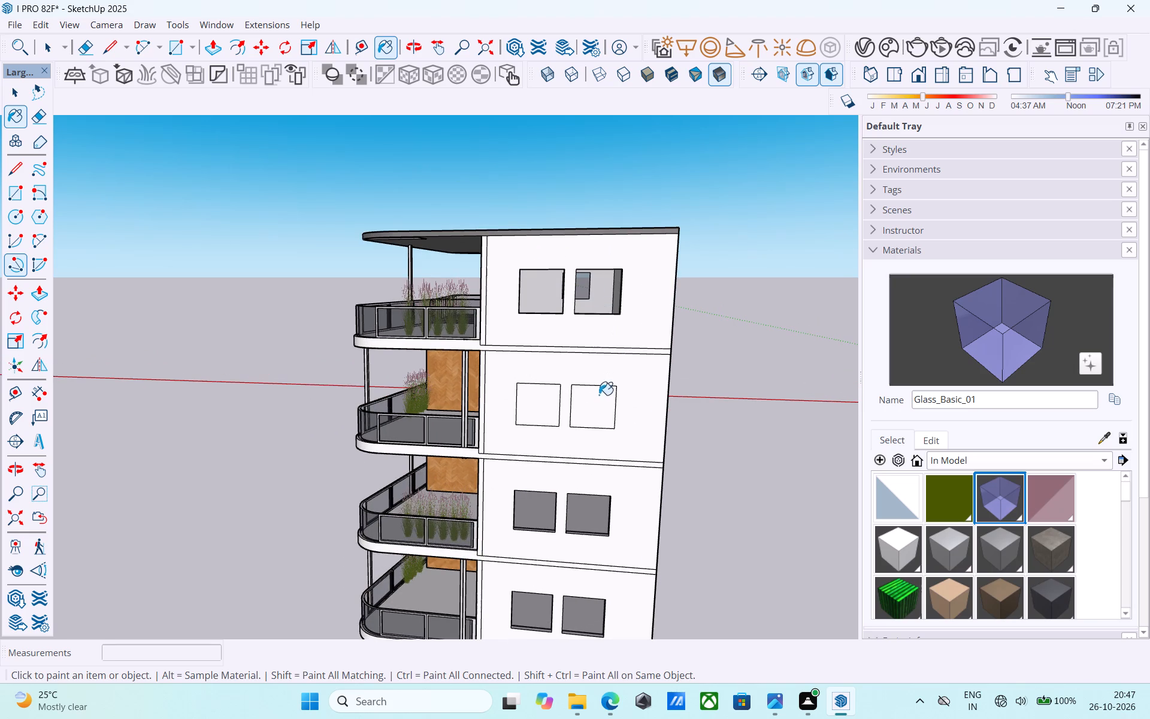
pyautogui.click(594, 402)
pyautogui.click(545, 398)
# Examine the whole building from the front and both sides to check the glazed windows and balconies.
pyautogui.moveTo(544, 398); pyautogui.dragTo(734, 381, button='middle')
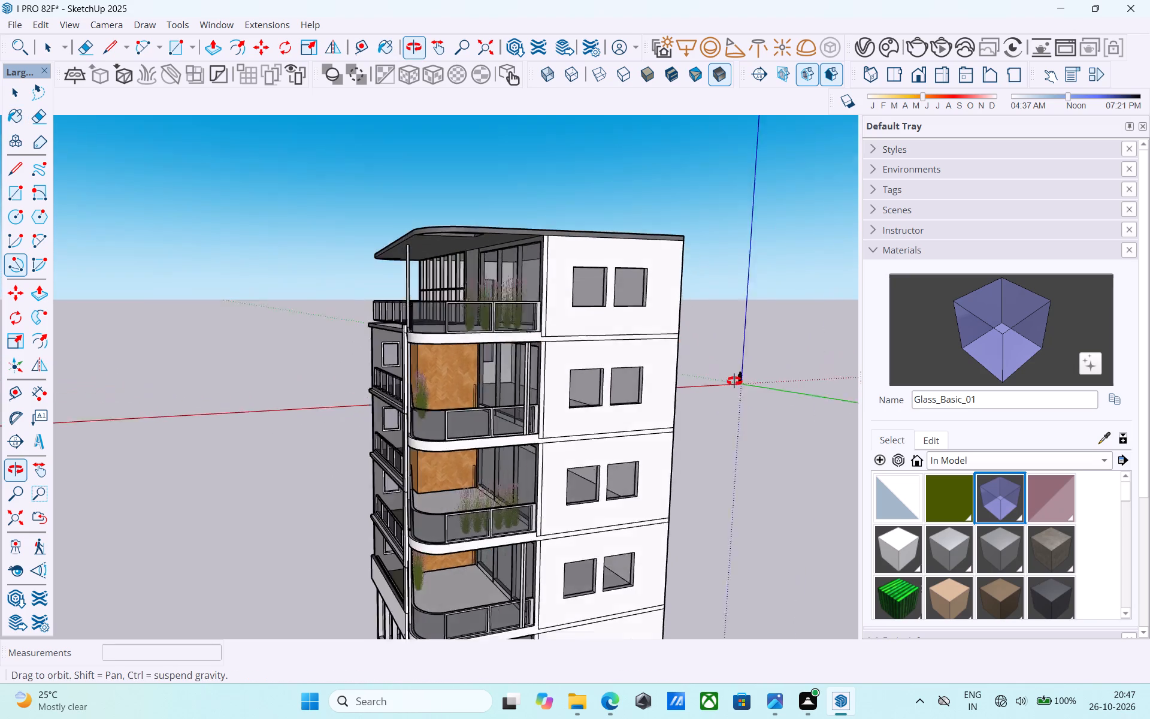
pyautogui.moveTo(734, 381); pyautogui.dragTo(885, 345, button='middle')
pyautogui.moveTo(382, 358); pyautogui.dragTo(870, 296, button='middle')
pyautogui.moveTo(404, 347); pyautogui.dragTo(573, 327, button='middle')
pyautogui.scroll(-5, 524, 316)
pyautogui.moveTo(522, 320); pyautogui.dragTo(0, 424, button='middle')
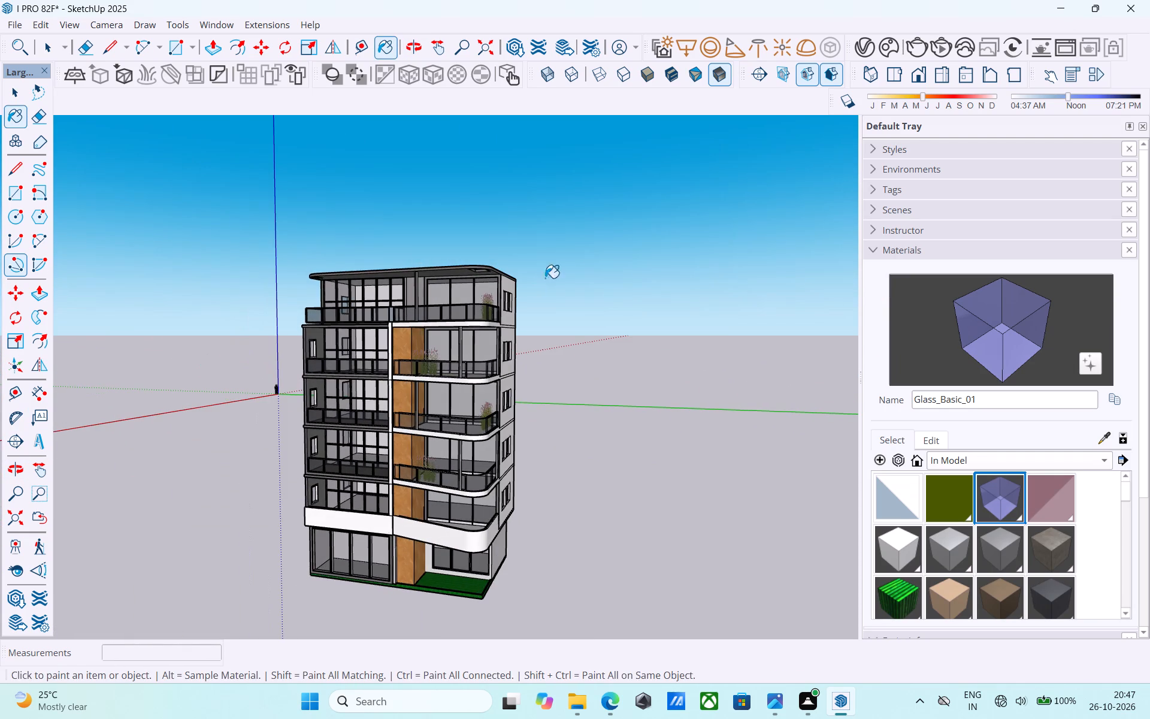
pyautogui.scroll(5, 563, 267)
pyautogui.scroll(-5, 562, 264)
pyautogui.moveTo(562, 264); pyautogui.dragTo(549, 267, button='middle')
pyautogui.moveTo(364, 406); pyautogui.dragTo(361, 405, button='middle')
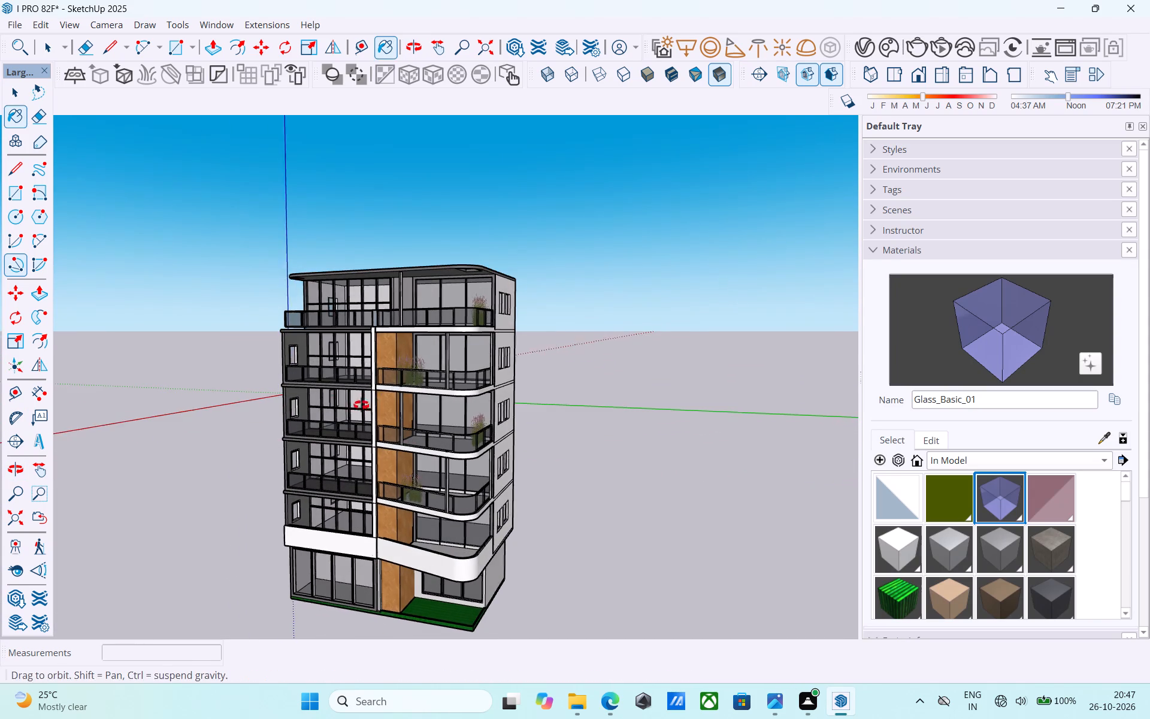
pyautogui.moveTo(361, 405); pyautogui.dragTo(351, 403, button='middle')
pyautogui.scroll(4, 343, 399)
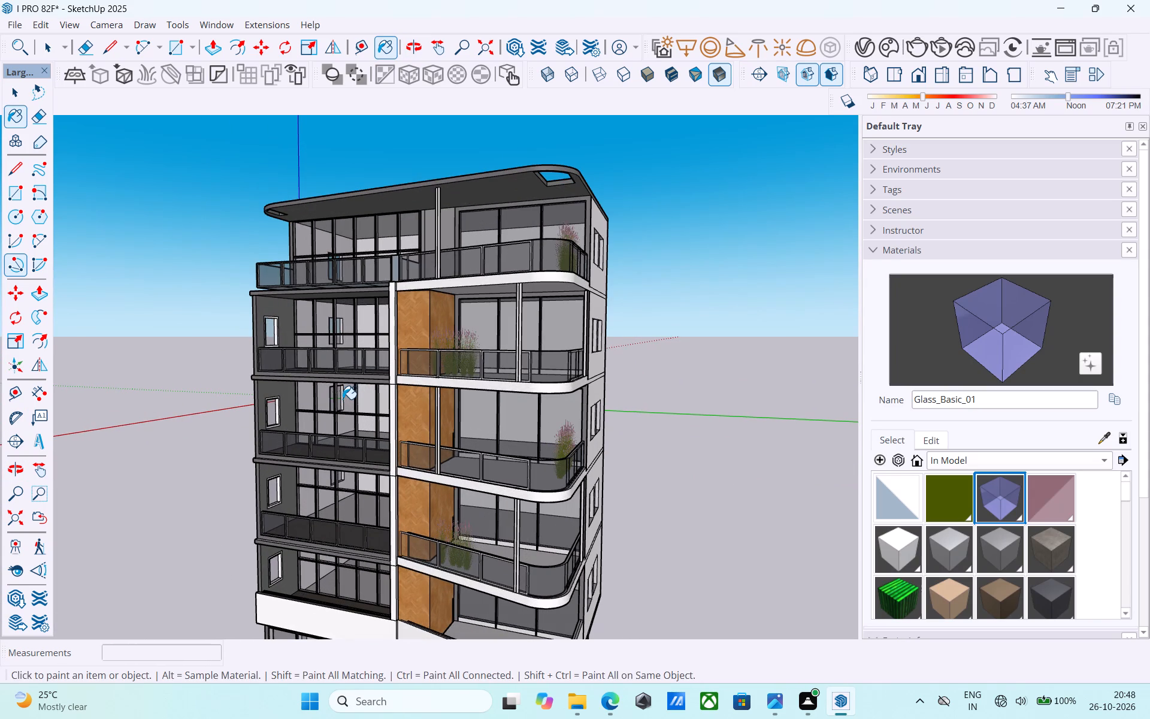
# Save the model.
pyautogui.hotkey('ctrl', 's')
# Examine the building's front and side walls from a distance and from a low angle.
pyautogui.scroll(-4, 343, 392)
pyautogui.moveTo(343, 392); pyautogui.dragTo(365, 415, button='middle')
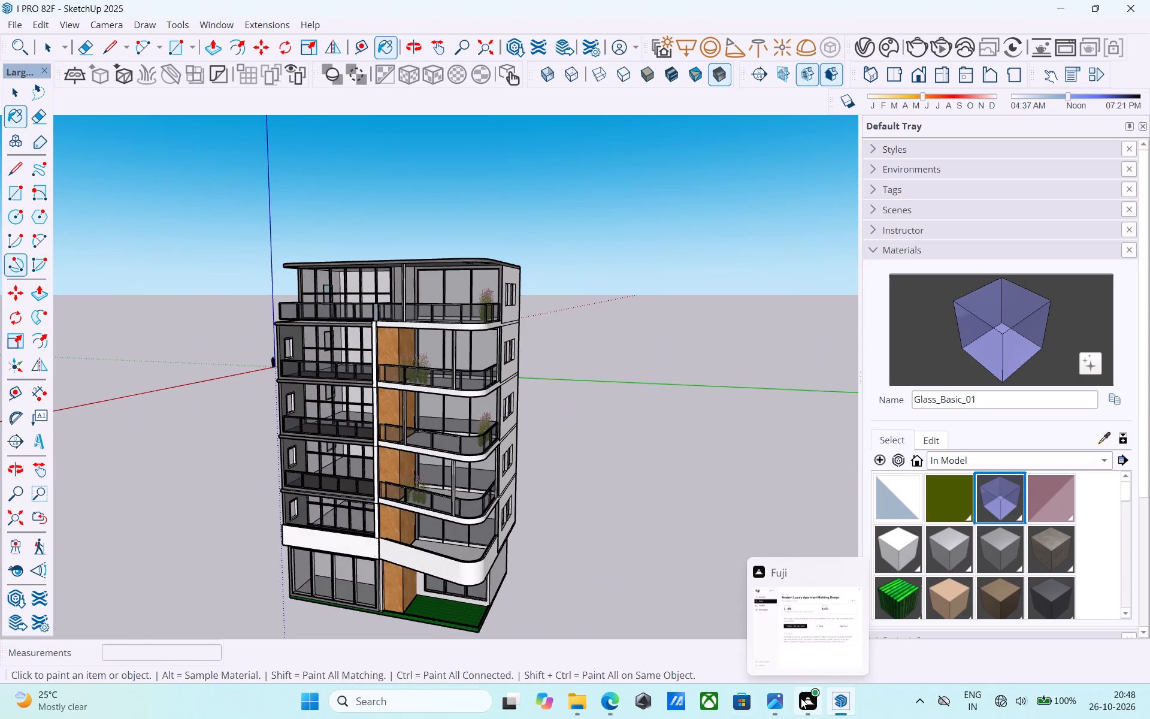
pyautogui.moveTo(606, 584); pyautogui.dragTo(549, 514, button='middle')
pyautogui.scroll(-4, 440, 545)
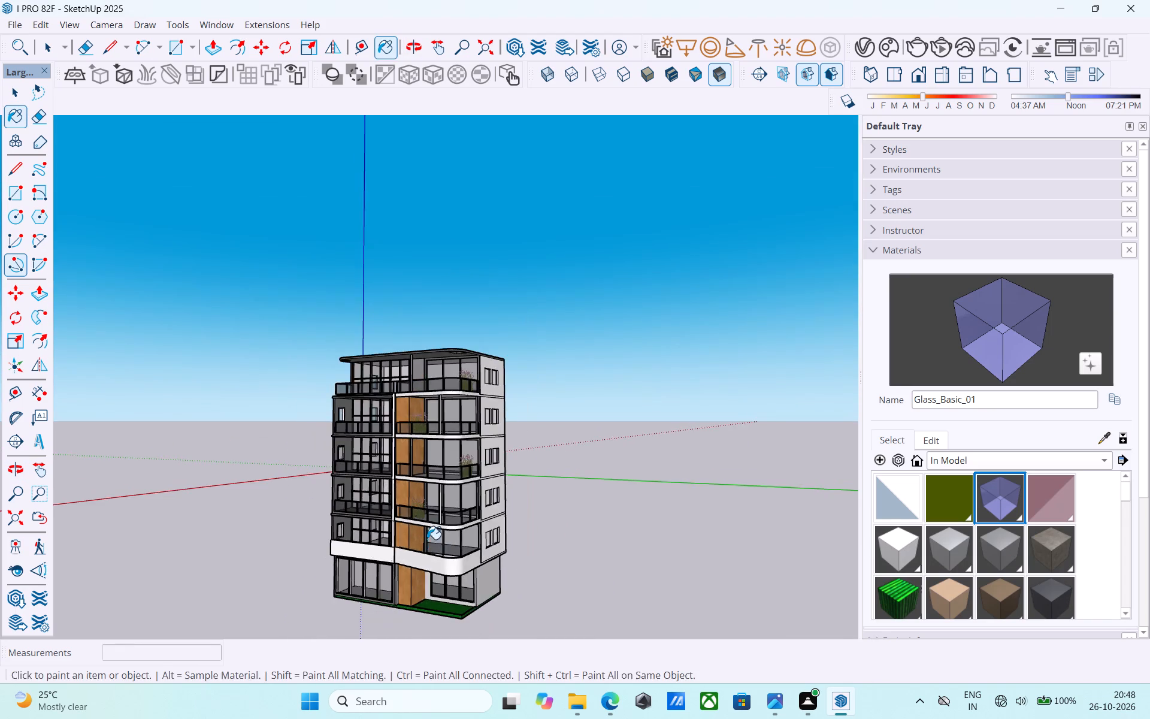
pyautogui.moveTo(427, 539); pyautogui.dragTo(329, 535, button='middle')
pyautogui.scroll(-3, 492, 506)
pyautogui.moveTo(466, 539); pyautogui.dragTo(458, 496, button='middle')
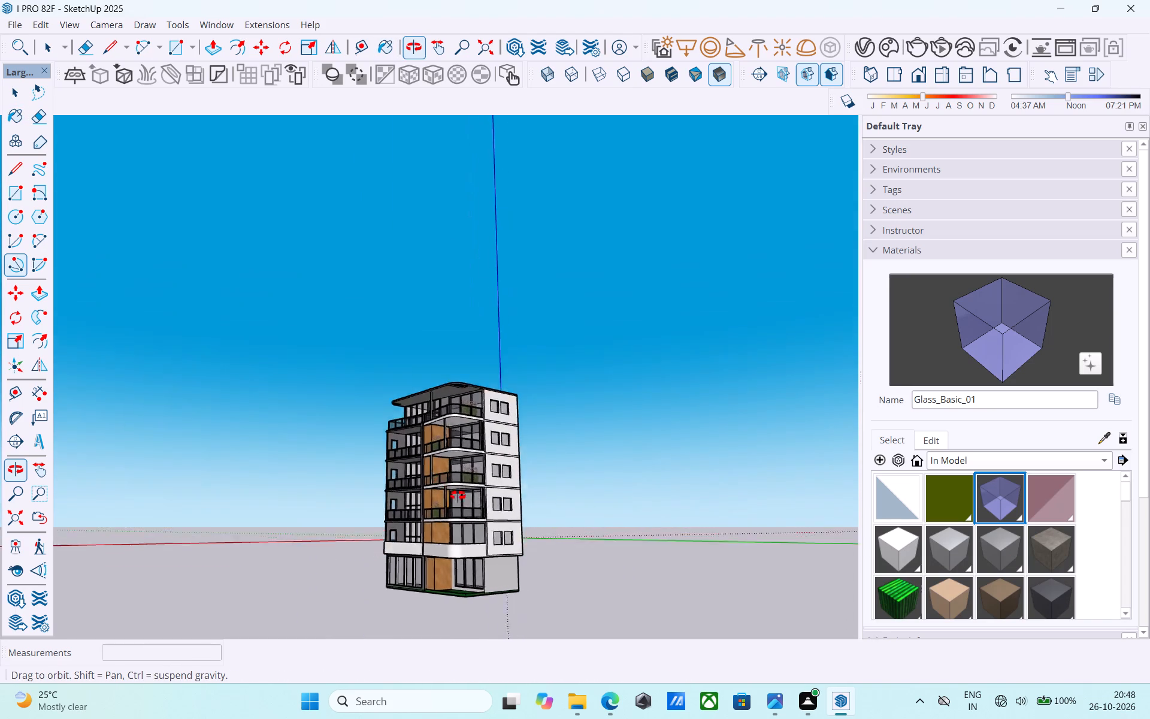
pyautogui.moveTo(458, 496); pyautogui.dragTo(576, 593, button='middle')
# Push/Pull the side face of the white parapet band above the ground floor outward by 6", including its strip below the side windows.
pyautogui.scroll(11, 459, 554)
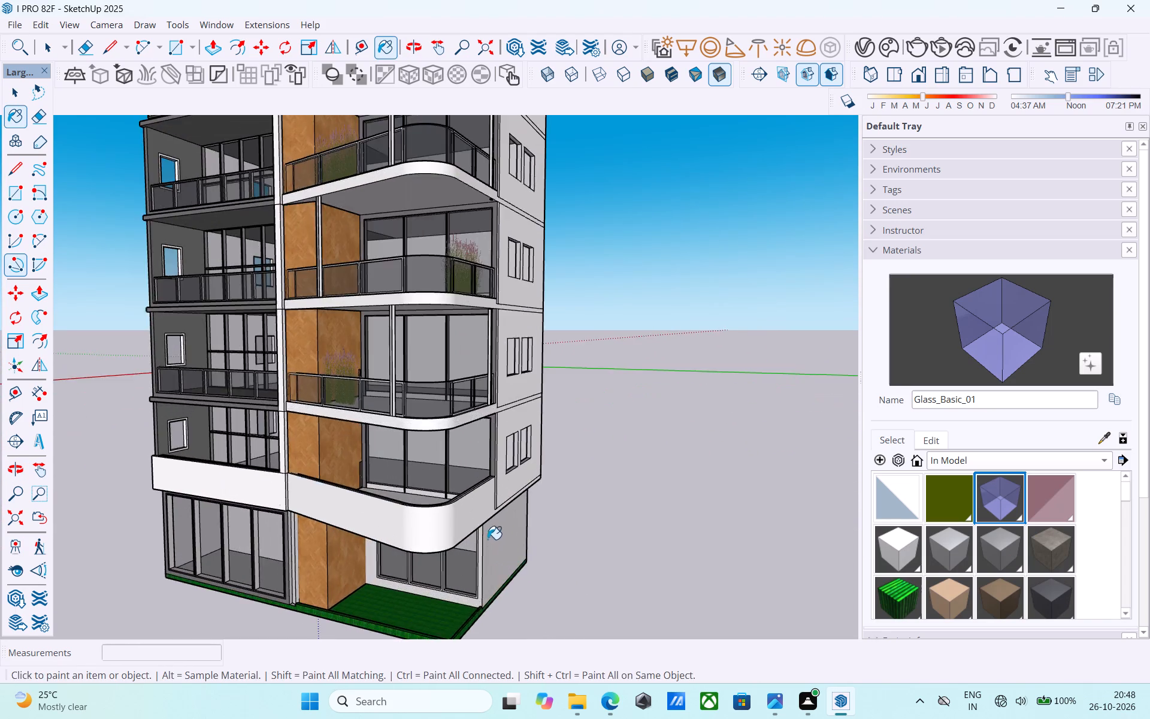
pyautogui.scroll(10, 488, 539)
pyautogui.moveTo(488, 524); pyautogui.dragTo(350, 603, button='middle')
pyautogui.scroll(5, 492, 457)
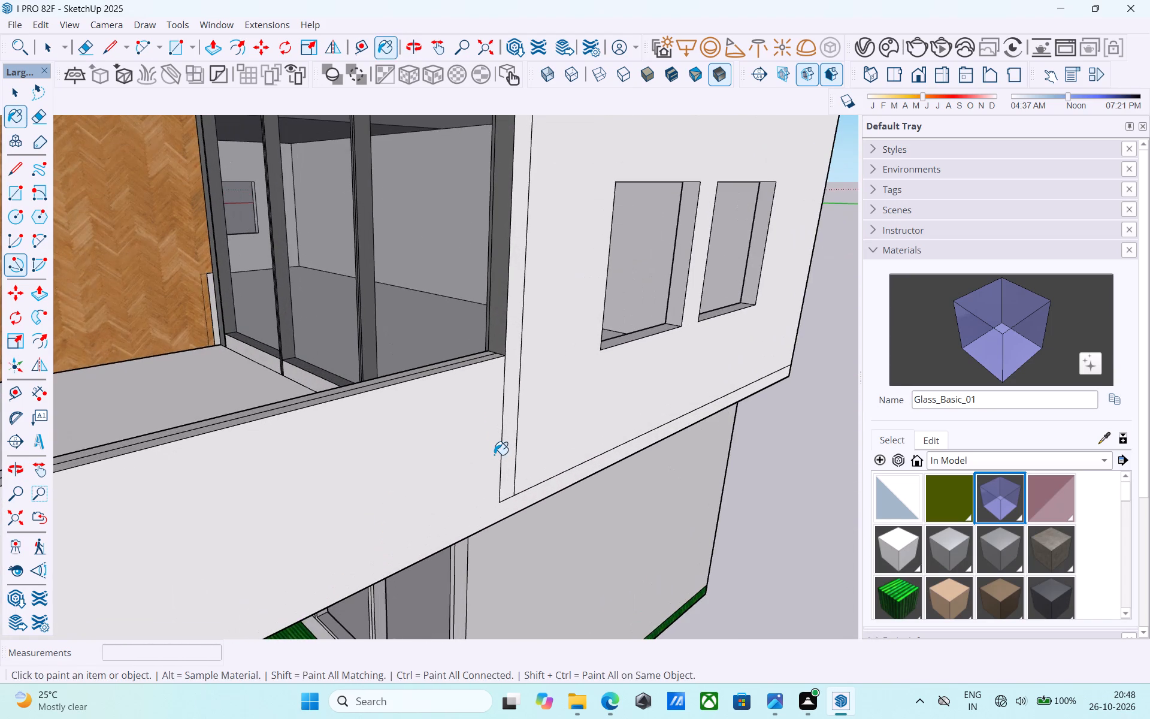
pyautogui.press('space')
pyautogui.click(491, 441)
pyautogui.press('p')
pyautogui.click(491, 441)
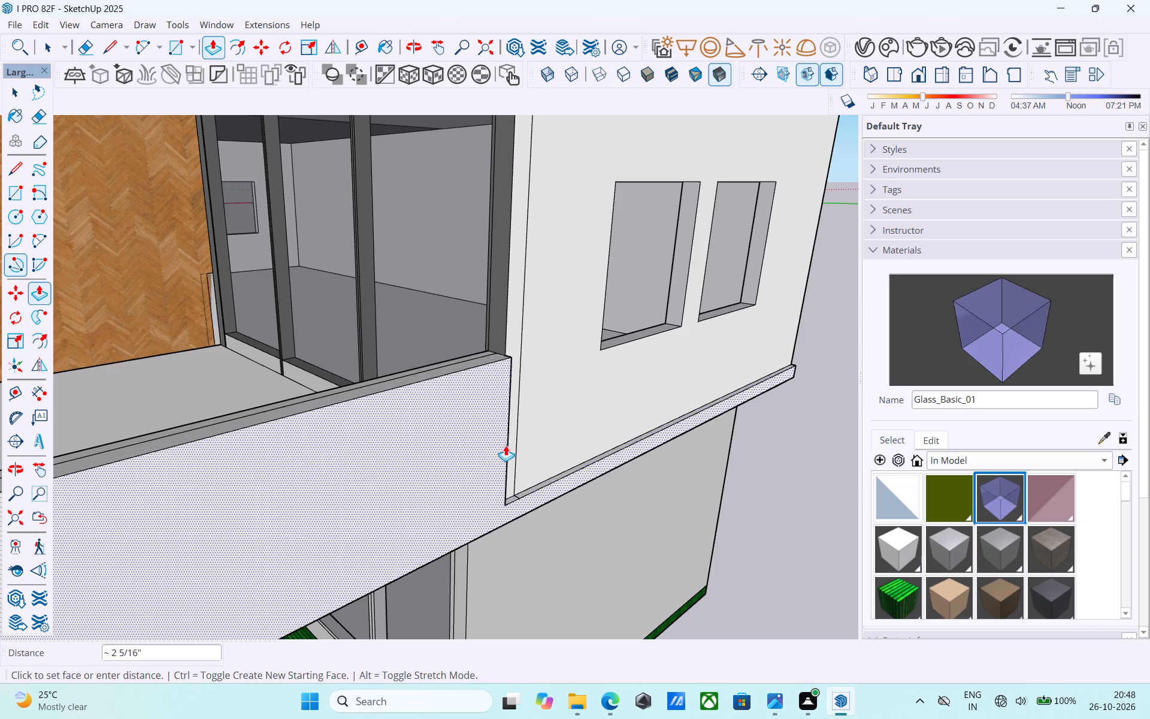
pyautogui.scroll(-7, 506, 445)
pyautogui.moveTo(552, 445); pyautogui.dragTo(613, 443, button='middle')
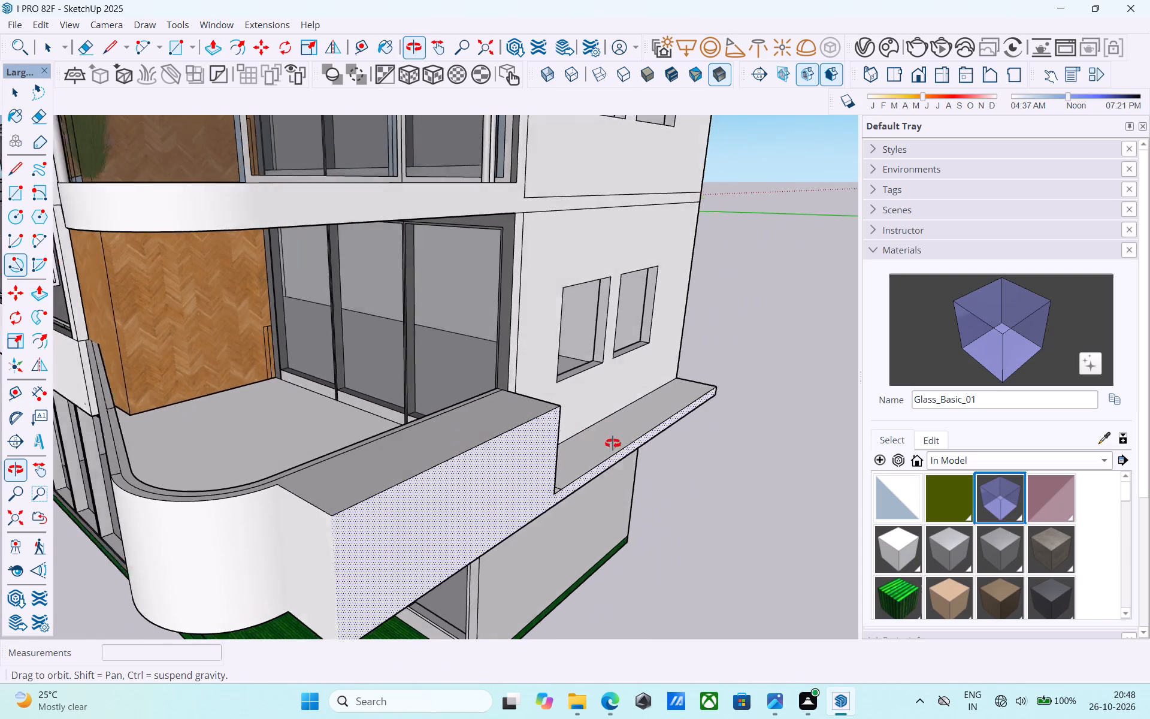
pyautogui.moveTo(613, 443); pyautogui.dragTo(653, 433, button='middle')
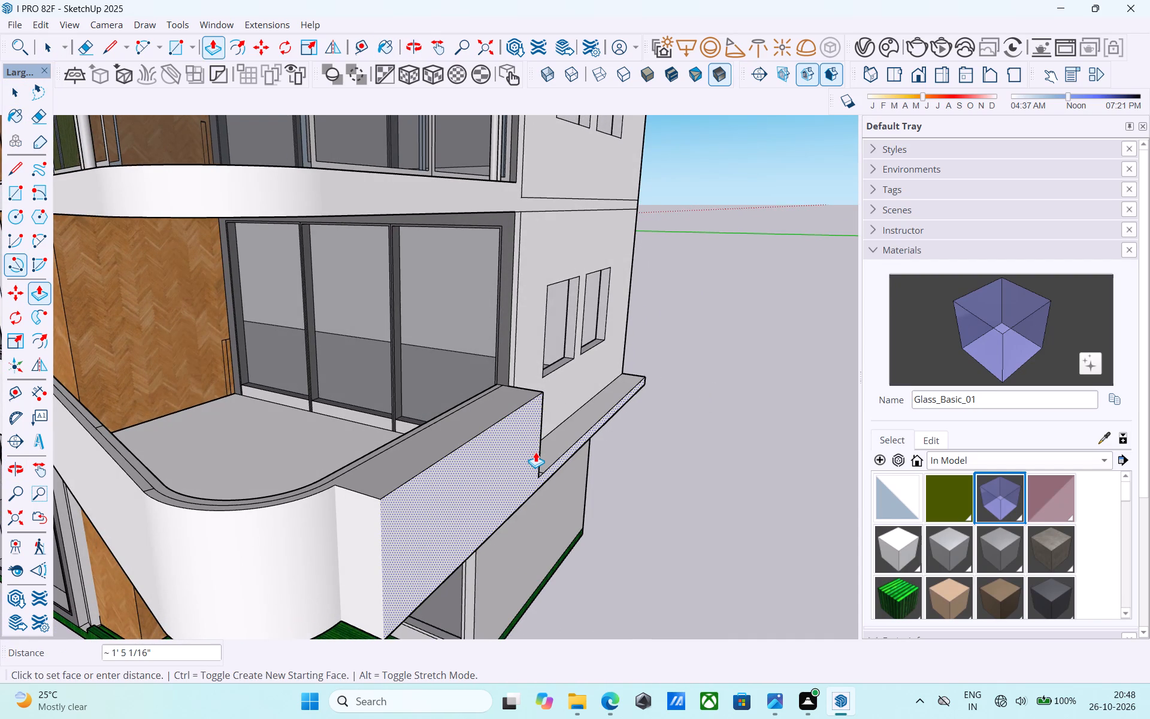
pyautogui.write('6"')
pyautogui.press('Return')
pyautogui.press('space')
# Push/Pull the flat front face of the curved white parapet above the ground floor outward by 6".
pyautogui.scroll(-6, 535, 446)
pyautogui.moveTo(535, 446); pyautogui.dragTo(561, 440, button='middle')
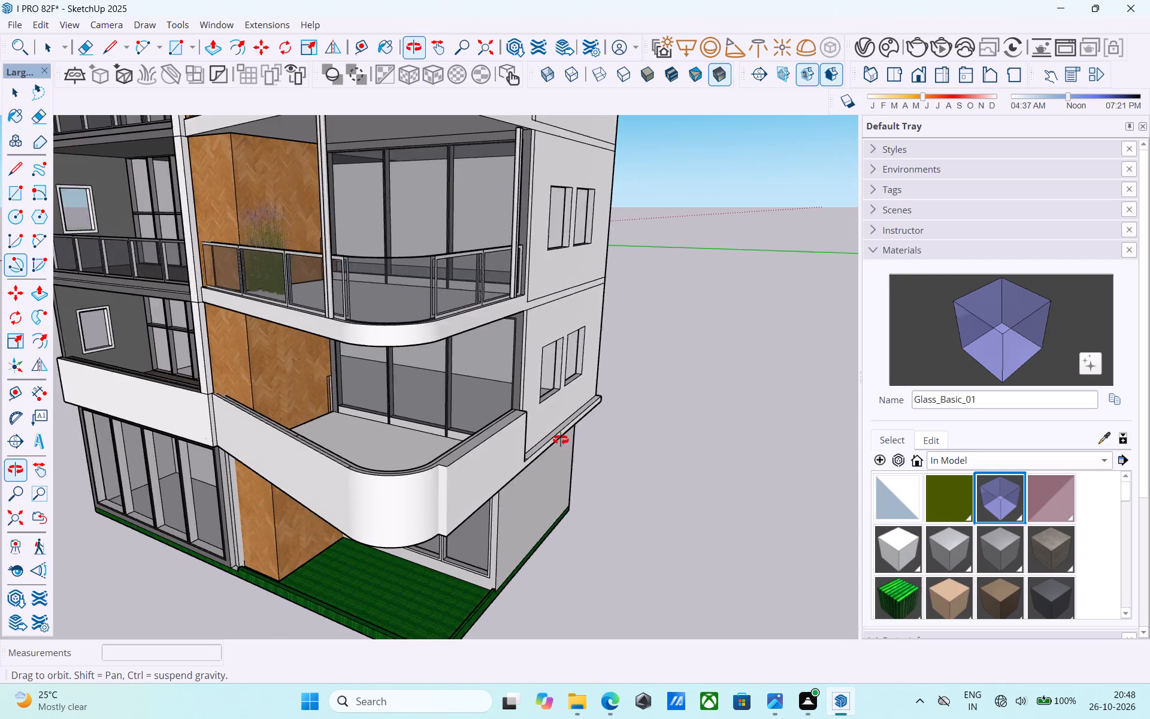
pyautogui.moveTo(561, 440); pyautogui.dragTo(639, 437, button='middle')
pyautogui.click(322, 479)
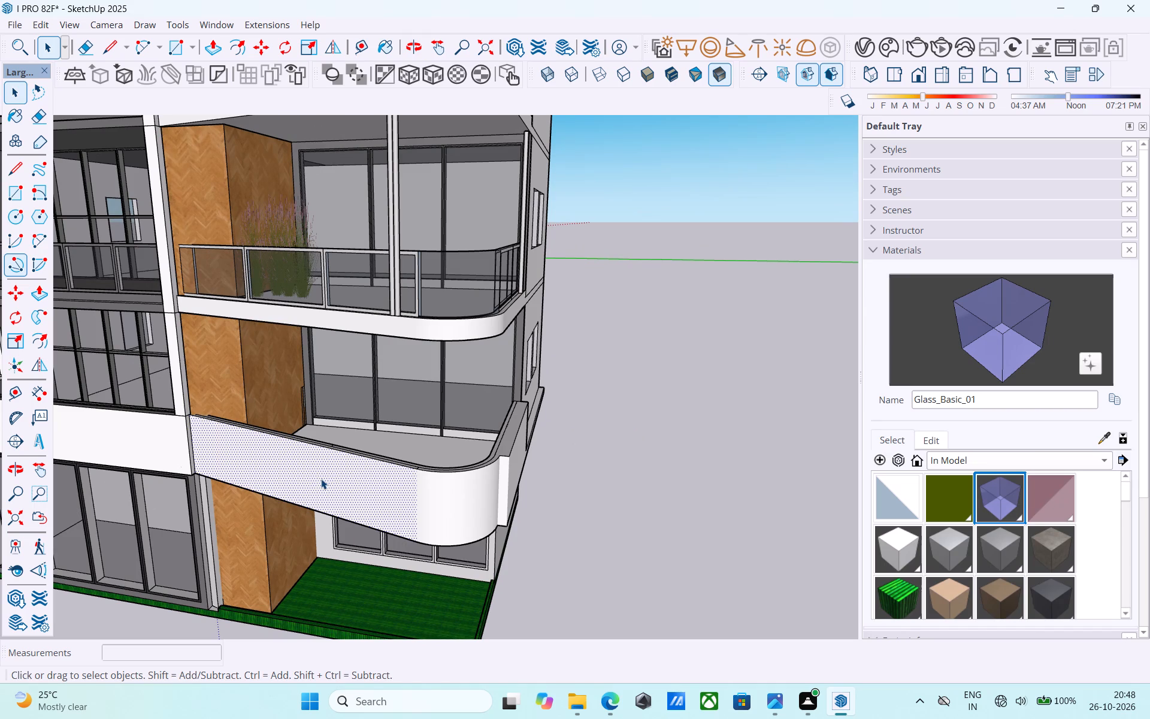
pyautogui.press('p')
pyautogui.click(321, 478)
pyautogui.press('6')
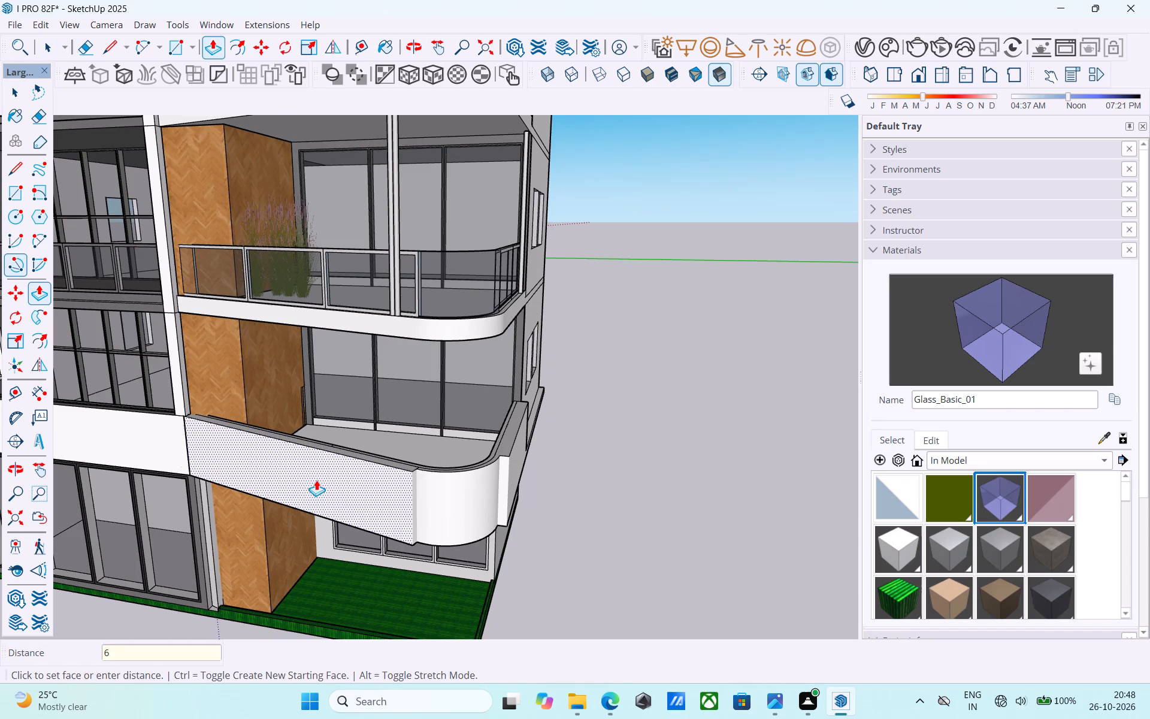
pyautogui.hotkey('shift', '"')
pyautogui.press('Return')
pyautogui.press('space')
# Examine the thickened parapet band from the front and around to the side wall.
pyautogui.scroll(-6, 323, 476)
pyautogui.moveTo(323, 474); pyautogui.dragTo(307, 467, button='middle')
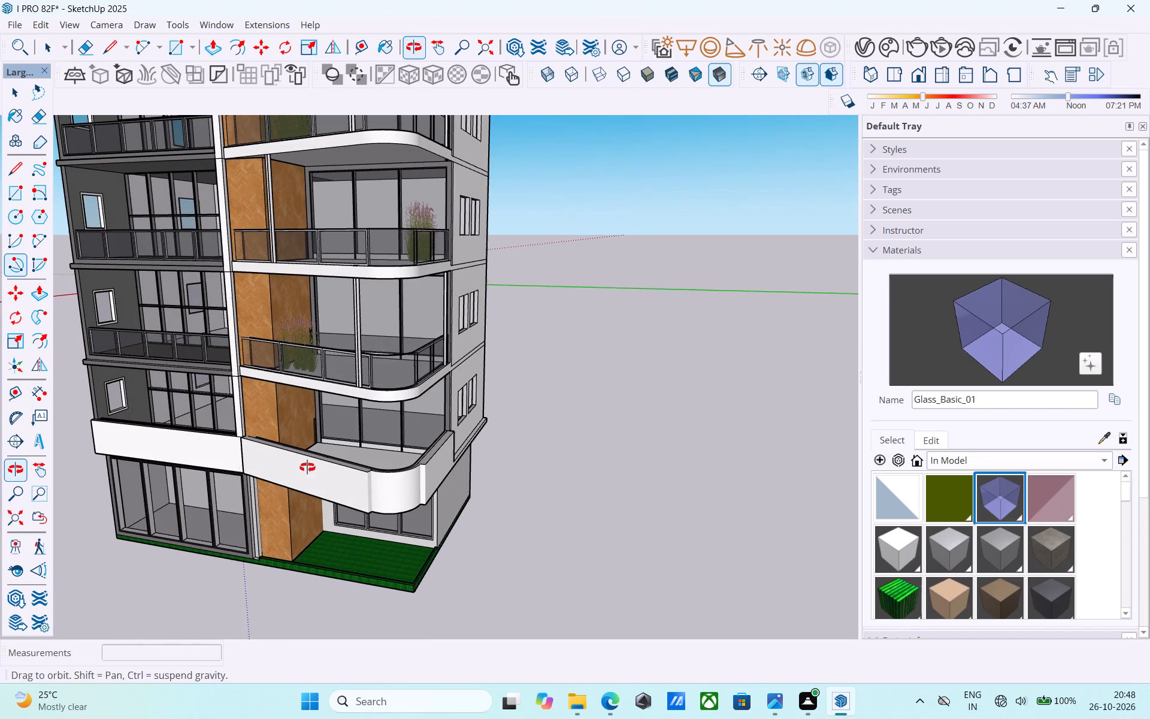
pyautogui.moveTo(307, 467); pyautogui.dragTo(307, 466, button='middle')
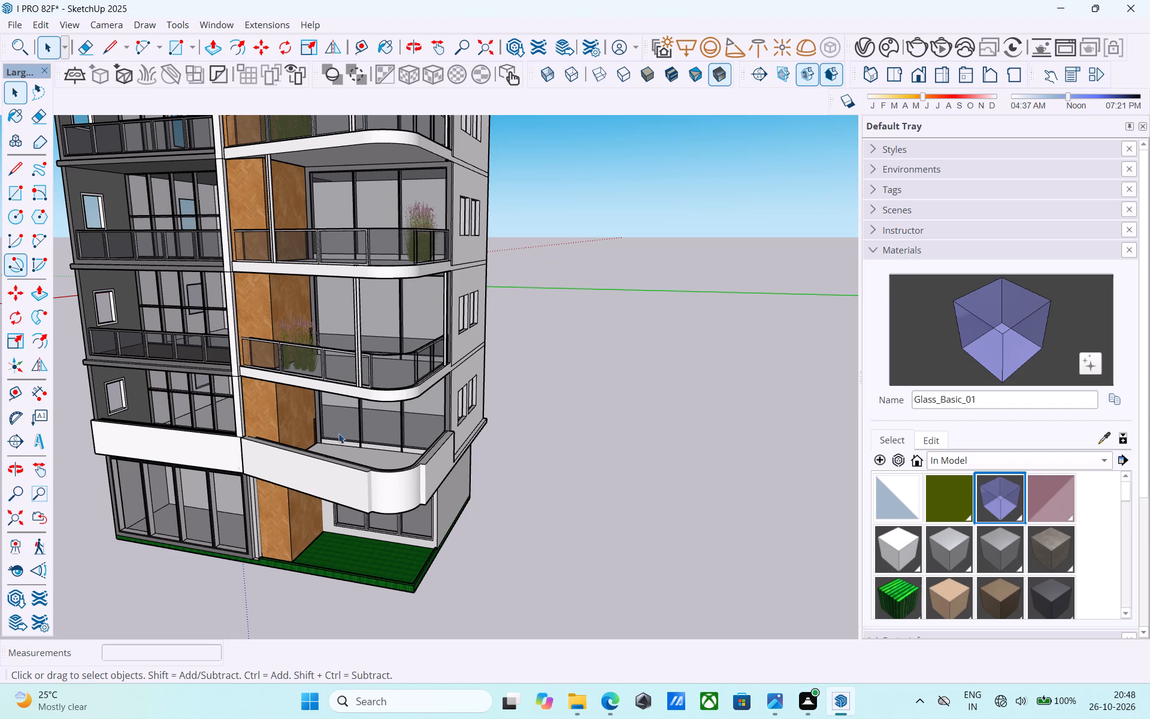
pyautogui.scroll(-7, 338, 428)
pyautogui.moveTo(342, 476); pyautogui.dragTo(356, 404, button='middle')
pyautogui.middleClick(356, 404)
pyautogui.scroll(7, 359, 446)
pyautogui.moveTo(234, 457); pyautogui.dragTo(242, 463, button='middle')
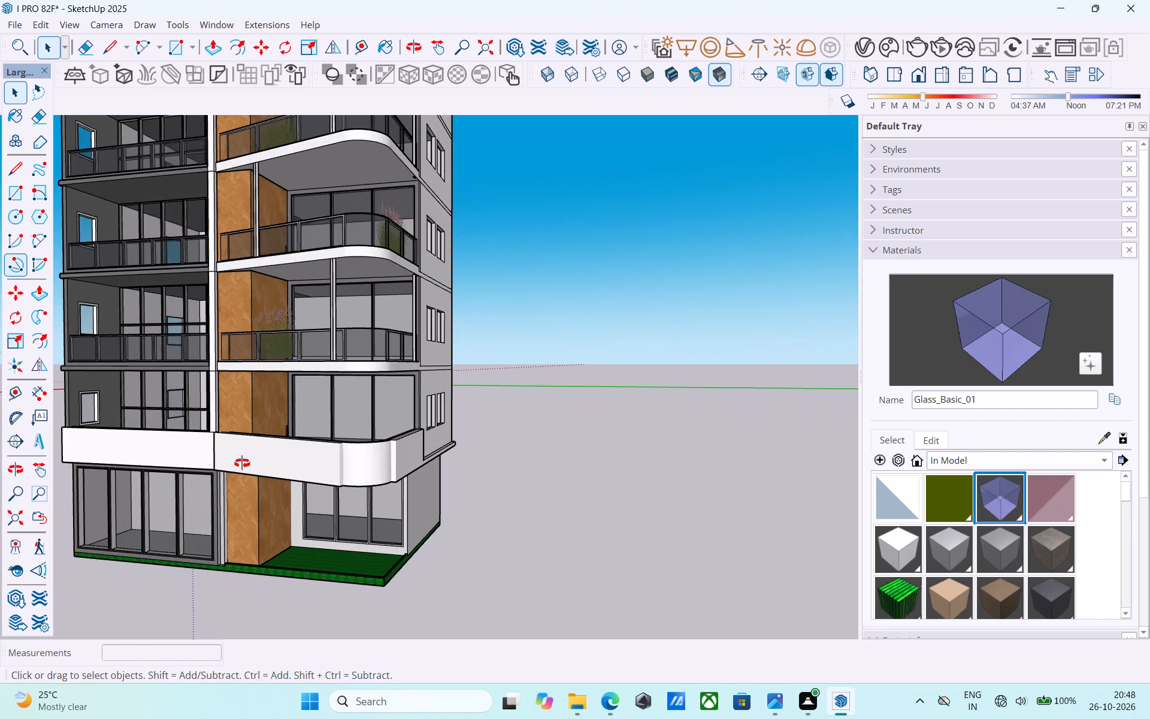
pyautogui.moveTo(242, 463); pyautogui.dragTo(284, 480, button='middle')
pyautogui.moveTo(423, 443); pyautogui.dragTo(107, 447, button='middle')
pyautogui.moveTo(390, 412); pyautogui.dragTo(107, 412, button='middle')
# Extend the parapet's narrow end face 16' 6" along the side wall ledge to the rear corner with Push/Pull.
pyautogui.scroll(6, 339, 425)
pyautogui.moveTo(515, 428); pyautogui.dragTo(413, 433, button='middle')
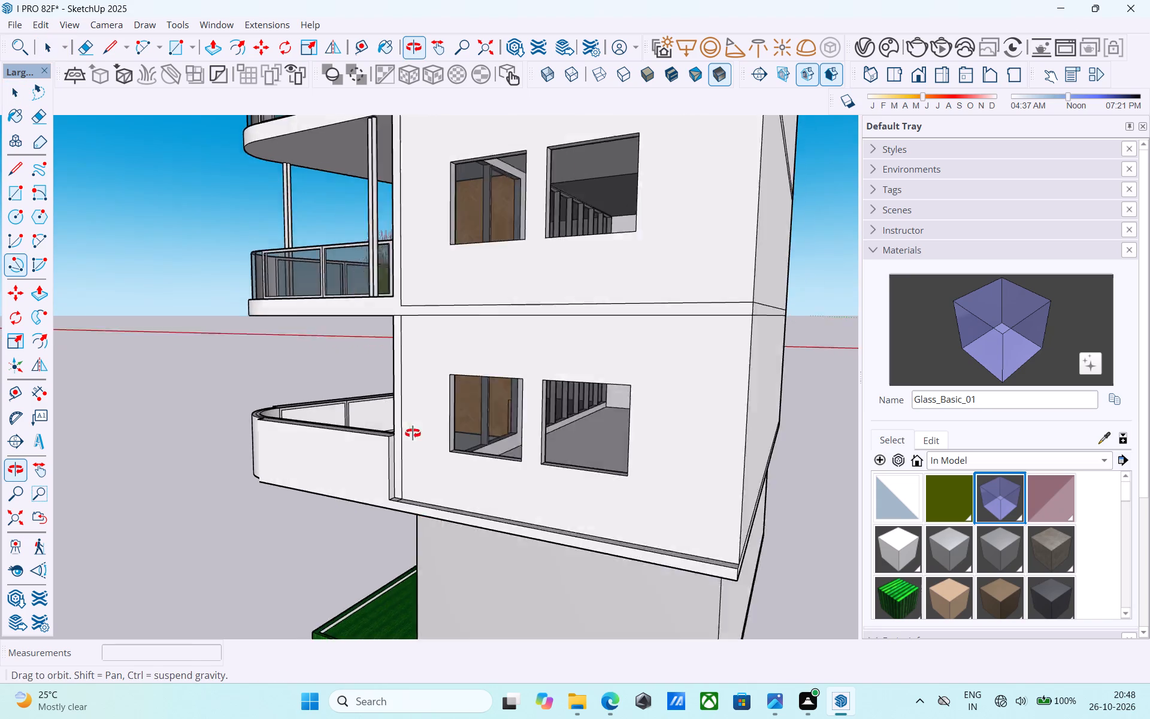
pyautogui.moveTo(413, 433); pyautogui.dragTo(271, 410, button='middle')
pyautogui.scroll(7, 315, 469)
pyautogui.click(307, 431)
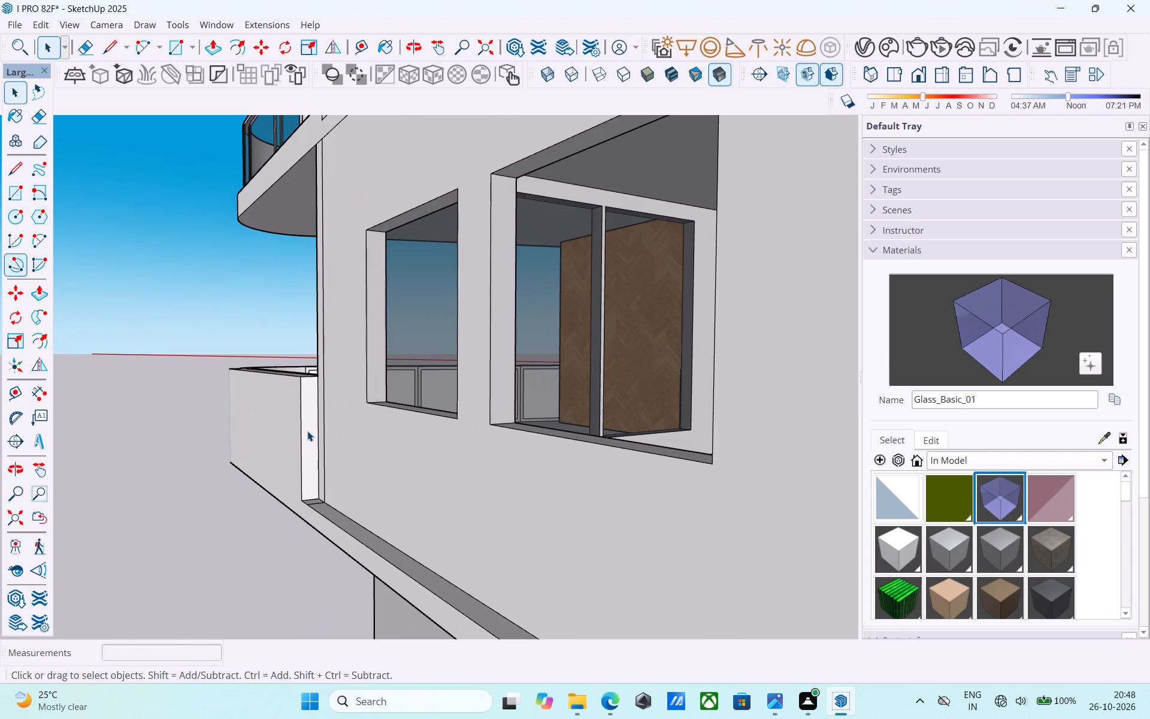
pyautogui.press('p')
pyautogui.click(307, 431)
pyautogui.scroll(-6, 309, 430)
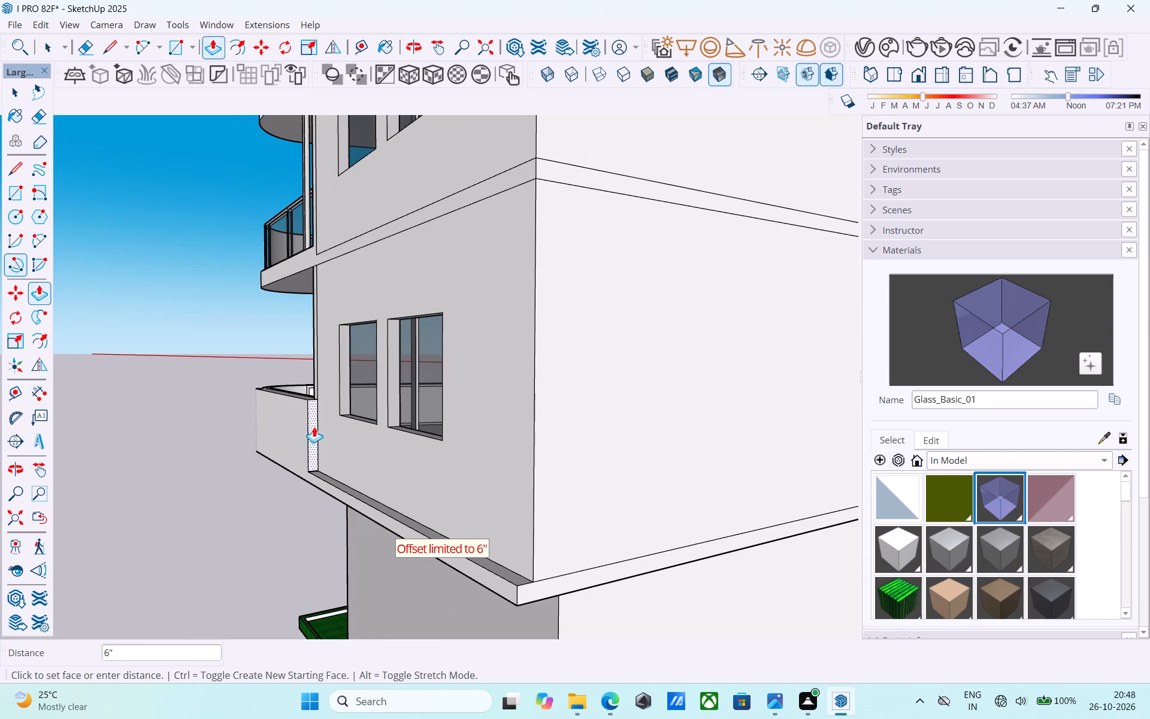
pyautogui.click(415, 427)
pyautogui.click(316, 421)
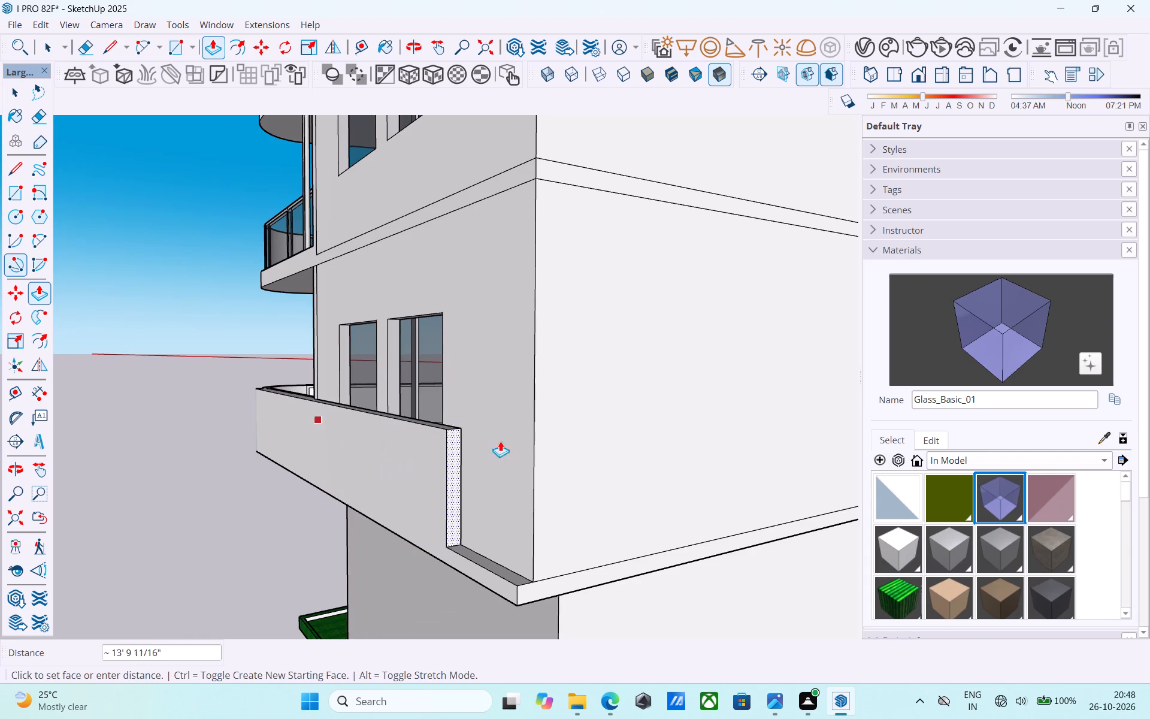
pyautogui.click(575, 427)
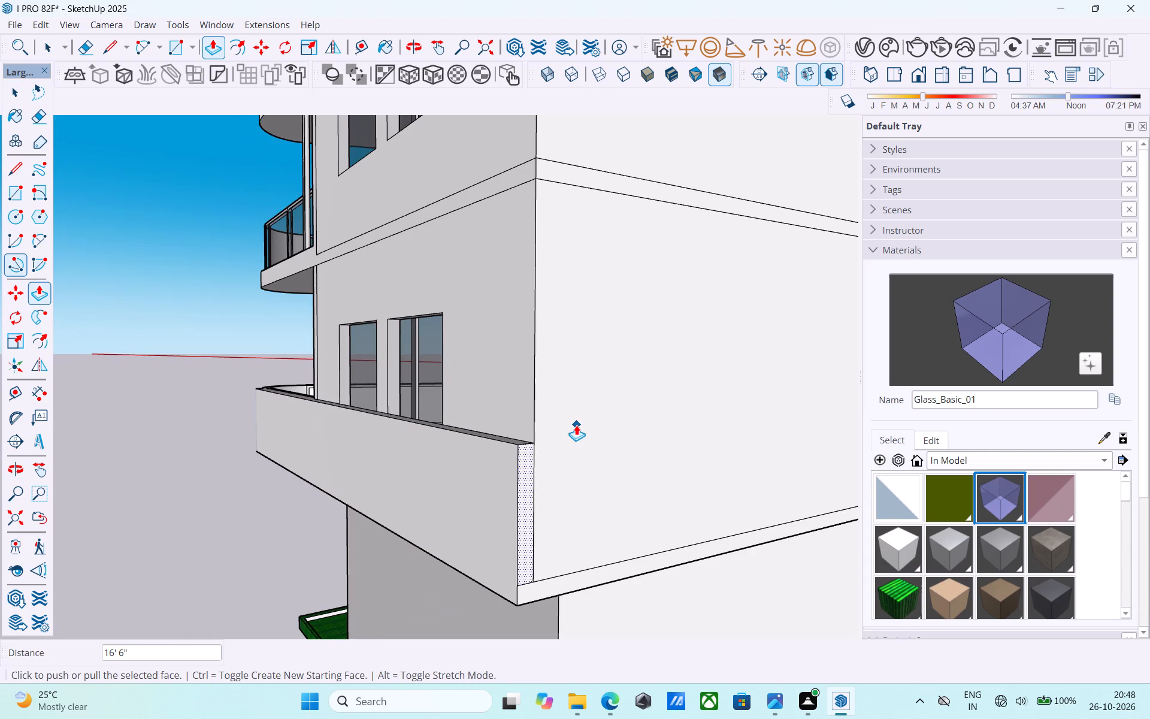
# Erase the leftover edge between the extended parapet's narrow end face and the ledge at the rear corner.
pyautogui.moveTo(576, 424); pyautogui.dragTo(566, 416, button='middle')
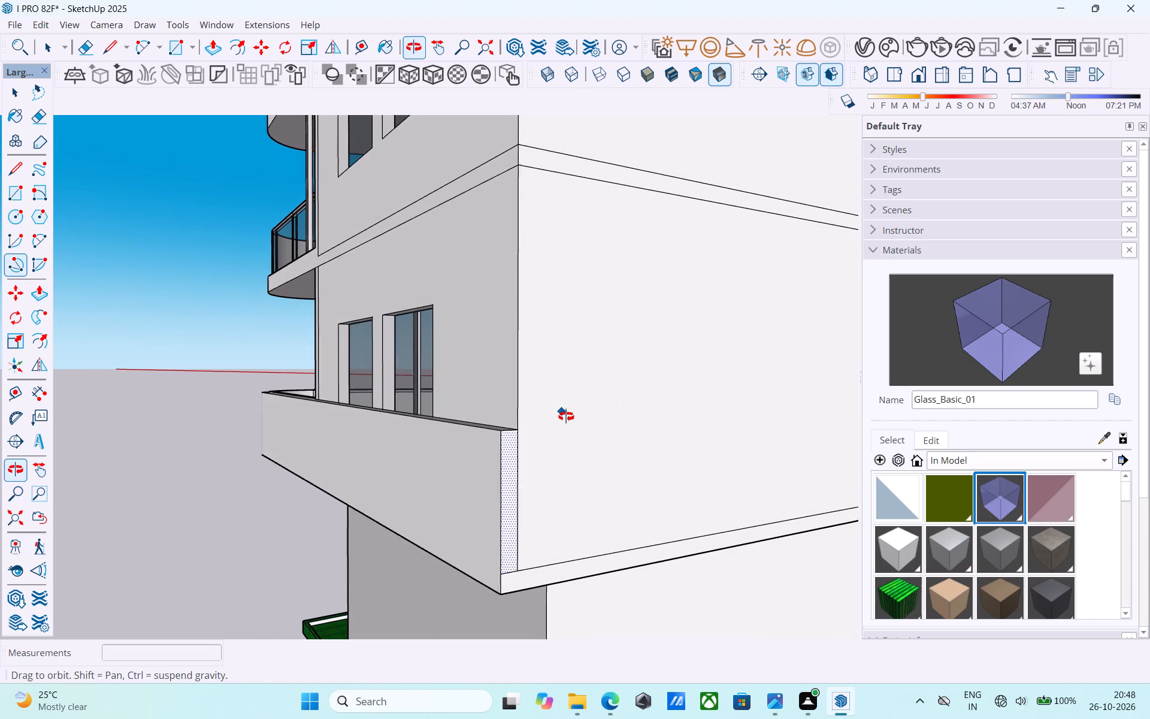
pyautogui.moveTo(566, 416); pyautogui.dragTo(562, 416, button='middle')
pyautogui.press('e')
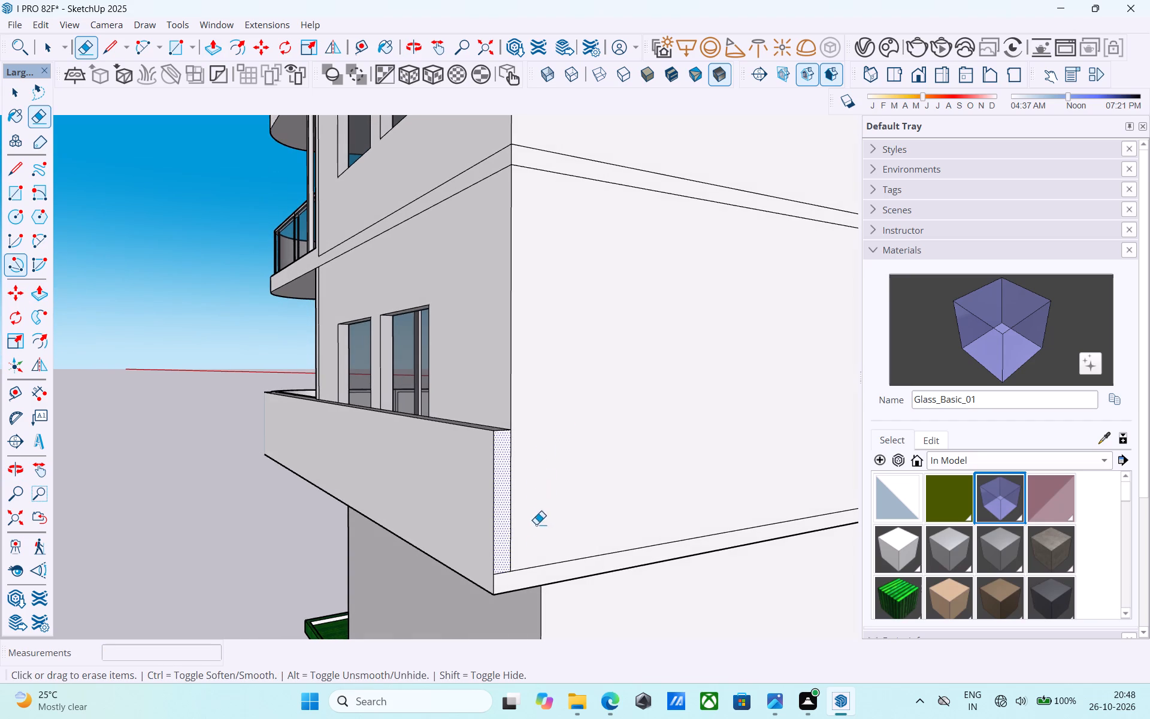
pyautogui.click(503, 575)
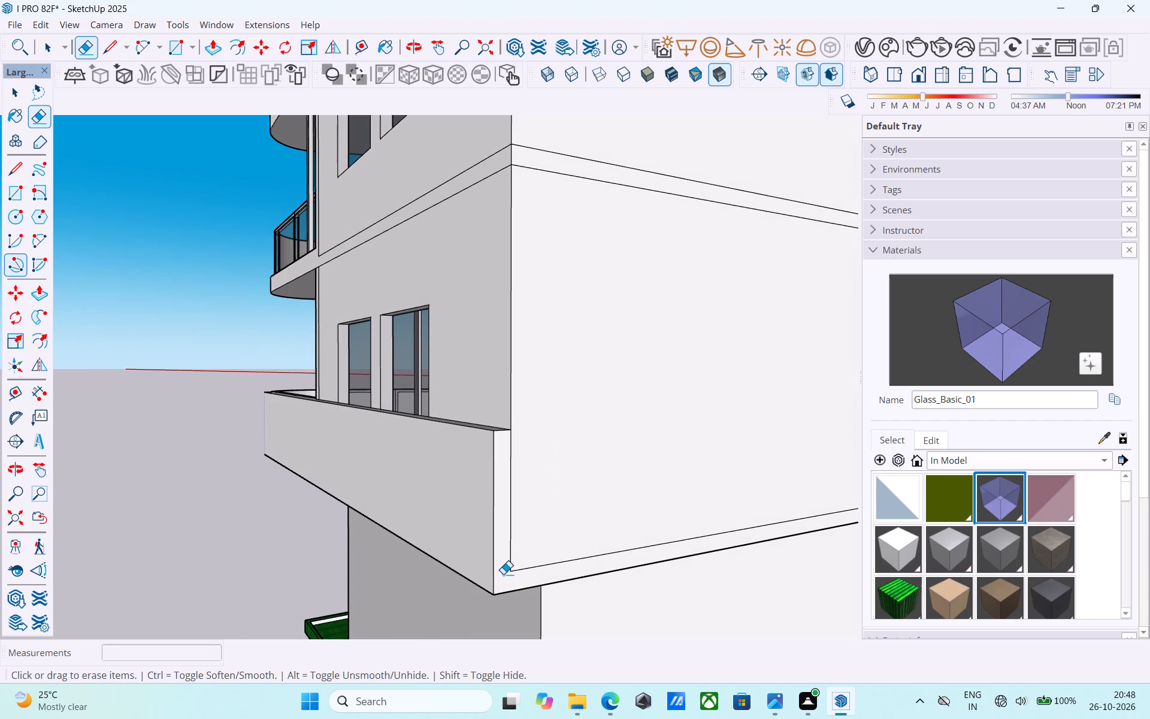
# Erase the short horizontal edge on the narrow step face where the straight parapet meets the angled, curved parapet.
pyautogui.scroll(-1, 503, 574)
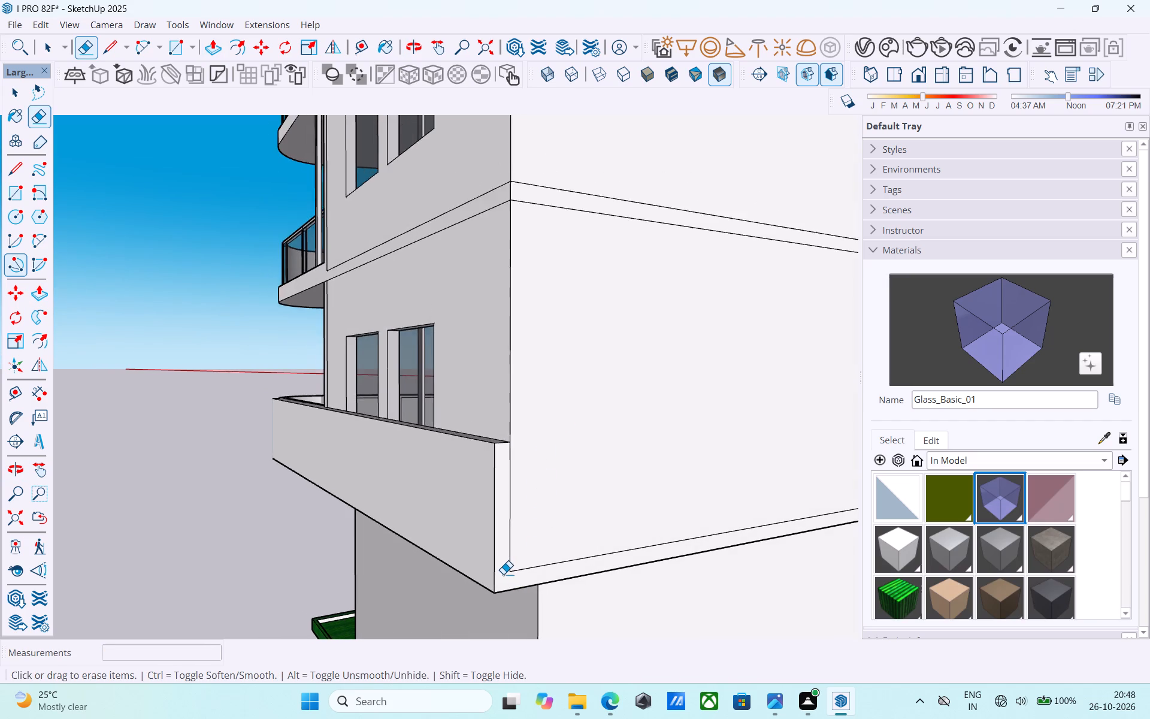
pyautogui.scroll(-5, 503, 574)
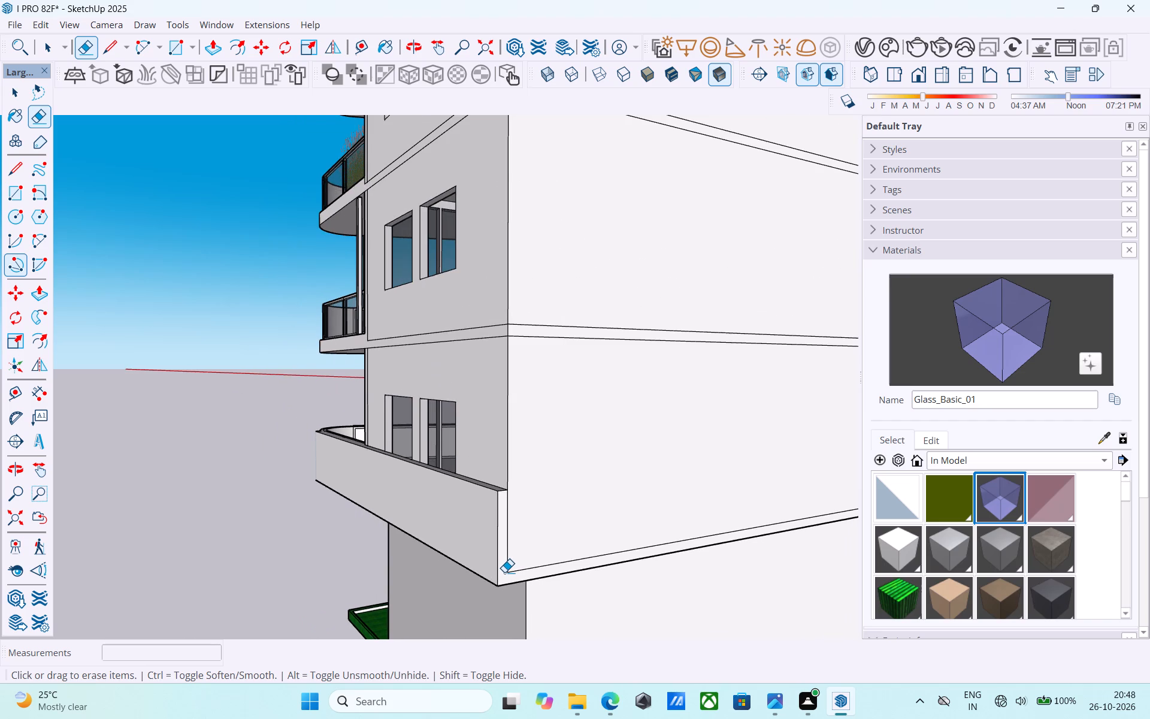
pyautogui.scroll(-6, 504, 572)
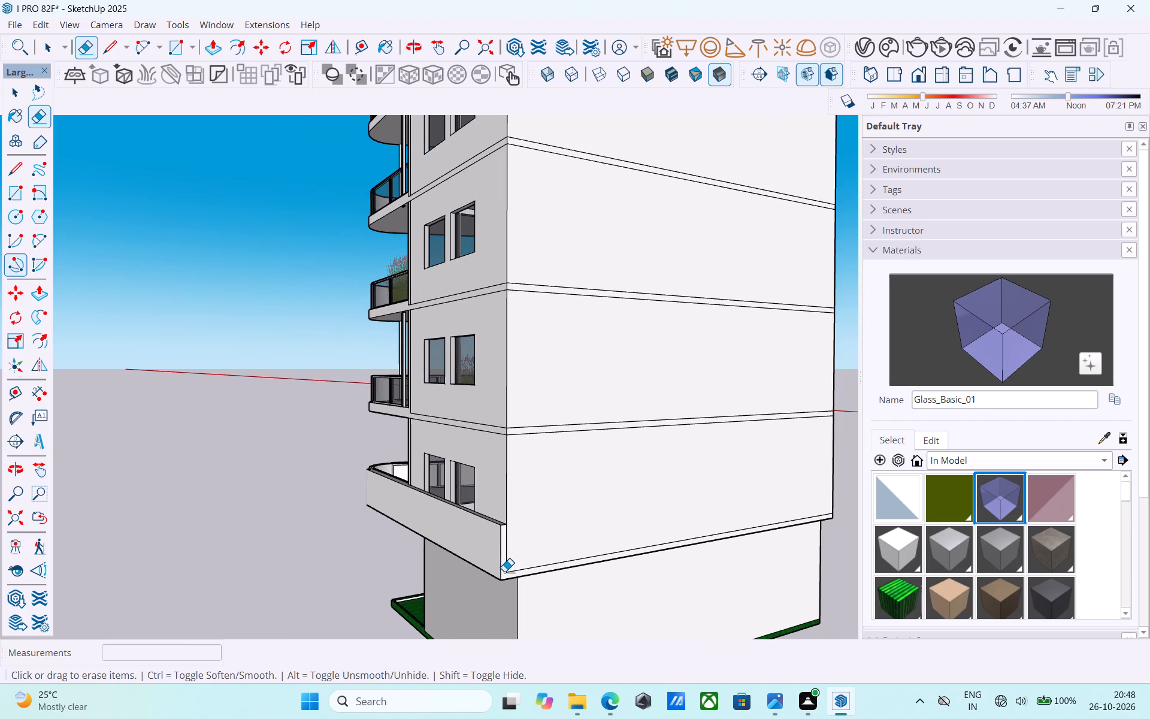
pyautogui.scroll(-5, 504, 572)
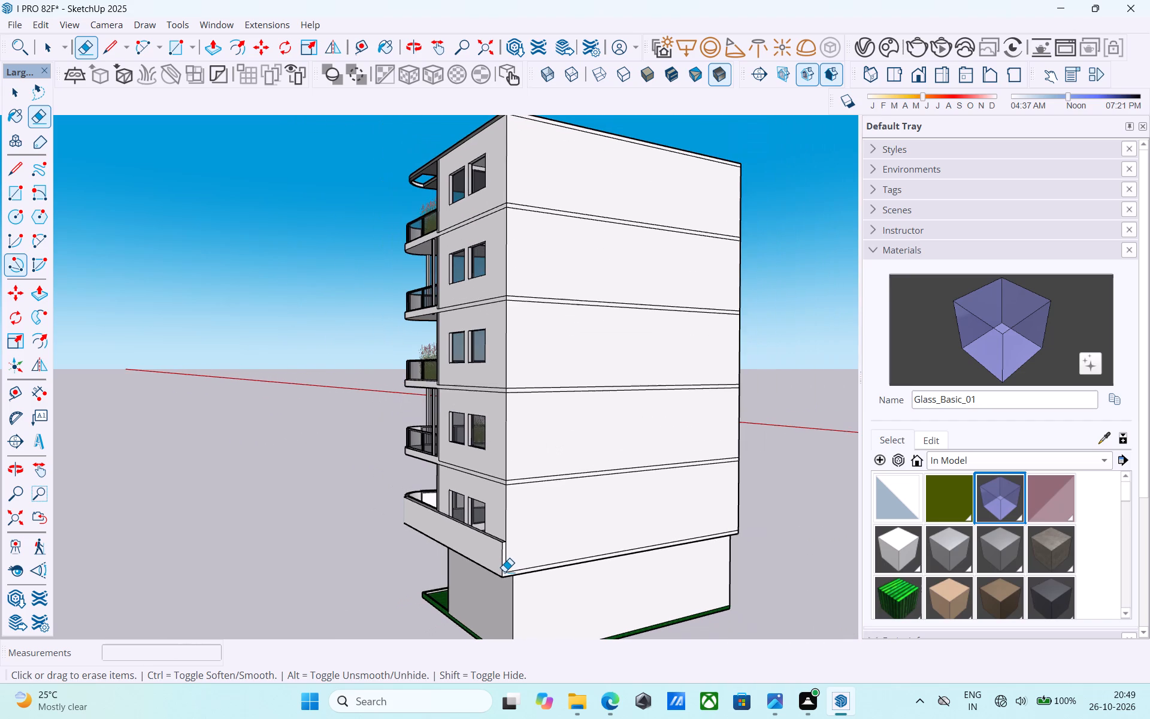
pyautogui.scroll(-4, 504, 570)
pyautogui.moveTo(504, 570); pyautogui.dragTo(727, 549, button='middle')
pyautogui.moveTo(489, 566); pyautogui.dragTo(984, 545, button='middle')
pyautogui.moveTo(562, 546); pyautogui.dragTo(870, 549, button='middle')
pyautogui.scroll(1, 443, 548)
pyautogui.moveTo(652, 551); pyautogui.dragTo(746, 548, button='middle')
pyautogui.moveTo(334, 532); pyautogui.dragTo(499, 534, button='middle')
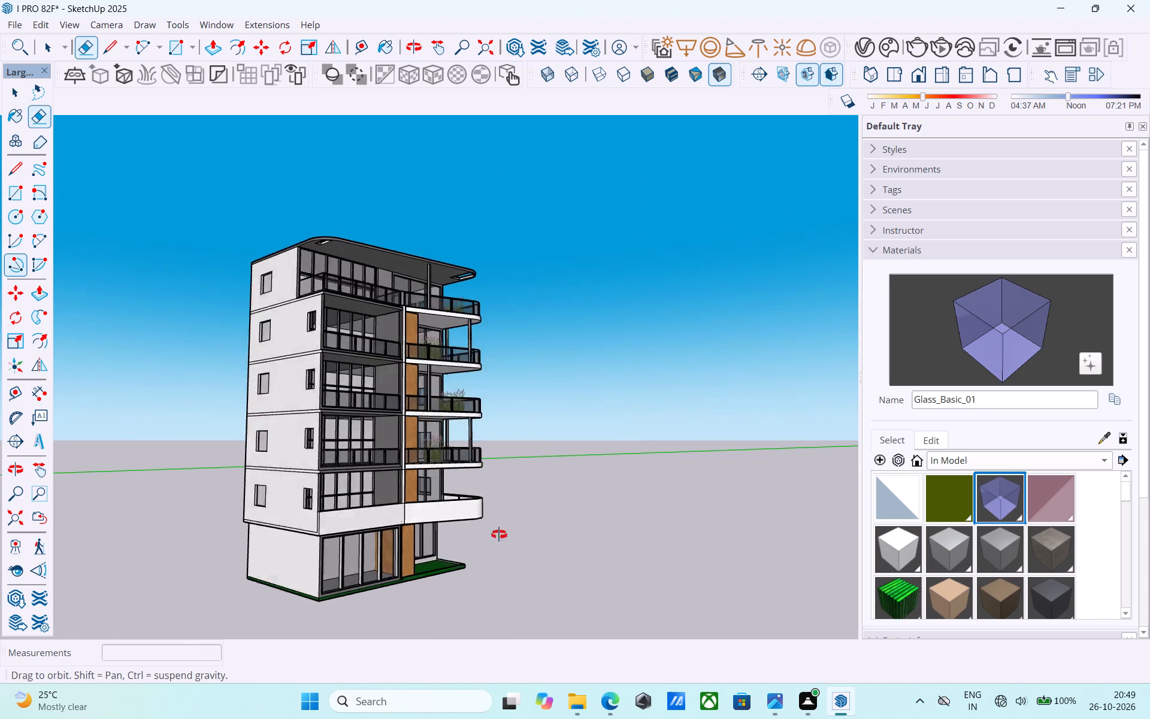
pyautogui.moveTo(499, 534); pyautogui.dragTo(549, 534, button='middle')
pyautogui.scroll(7, 376, 532)
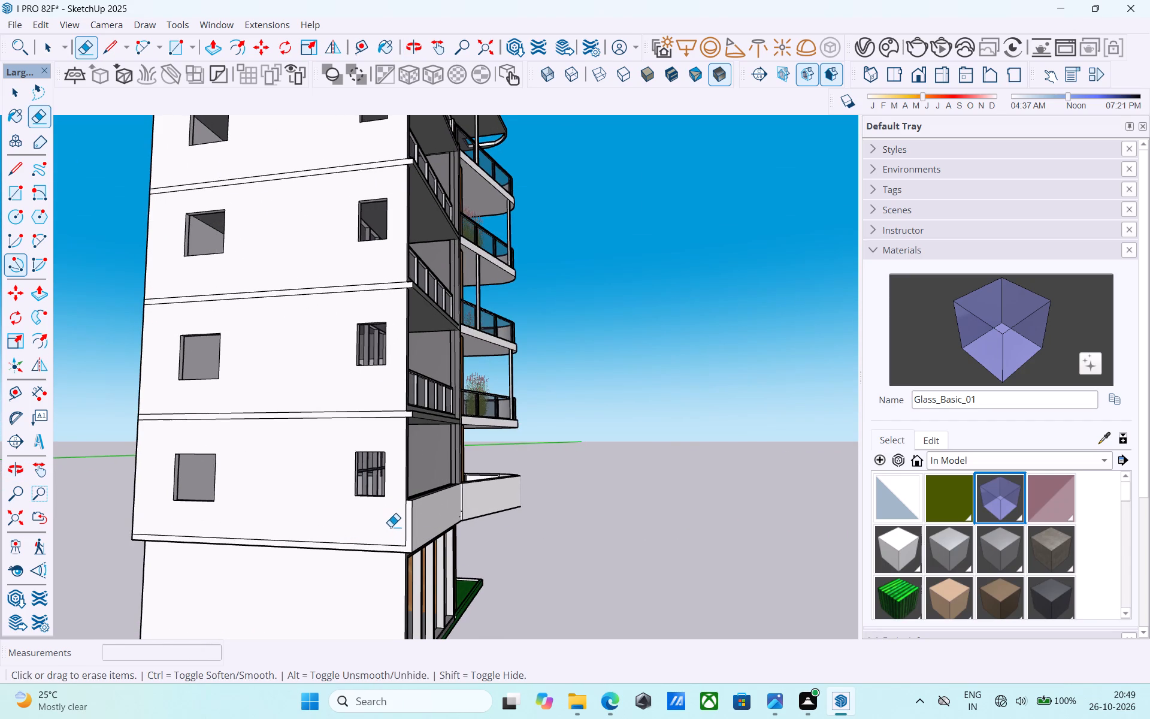
pyautogui.scroll(15, 452, 509)
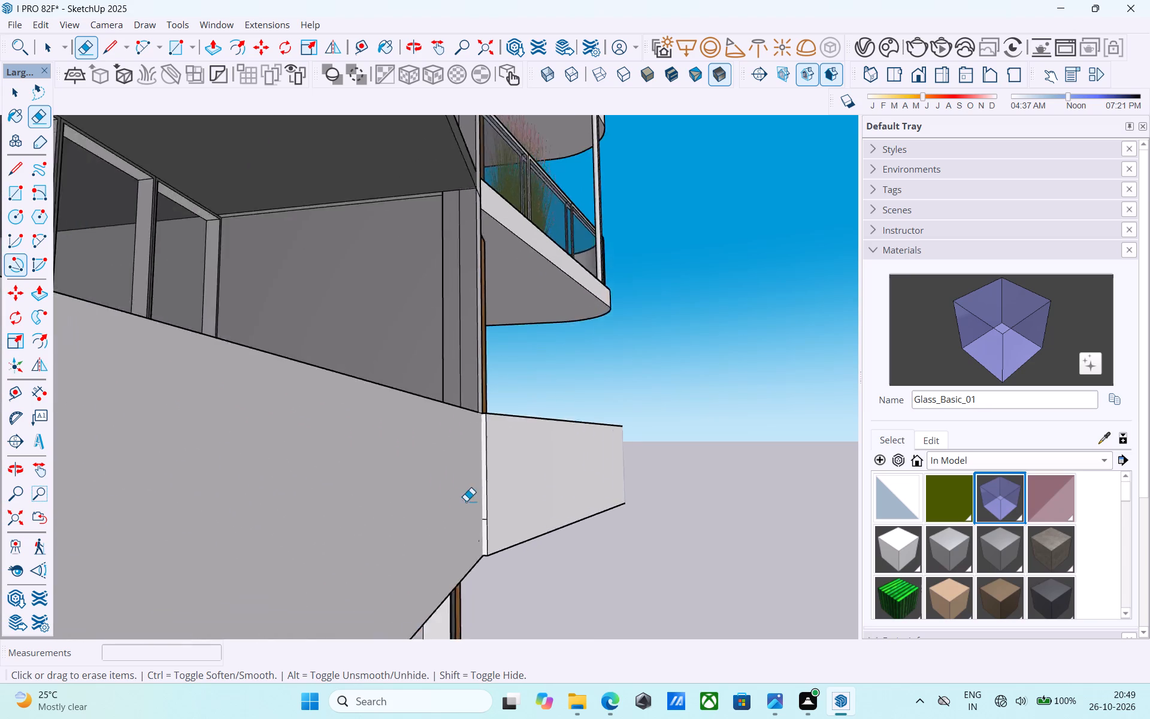
pyautogui.scroll(13, 466, 501)
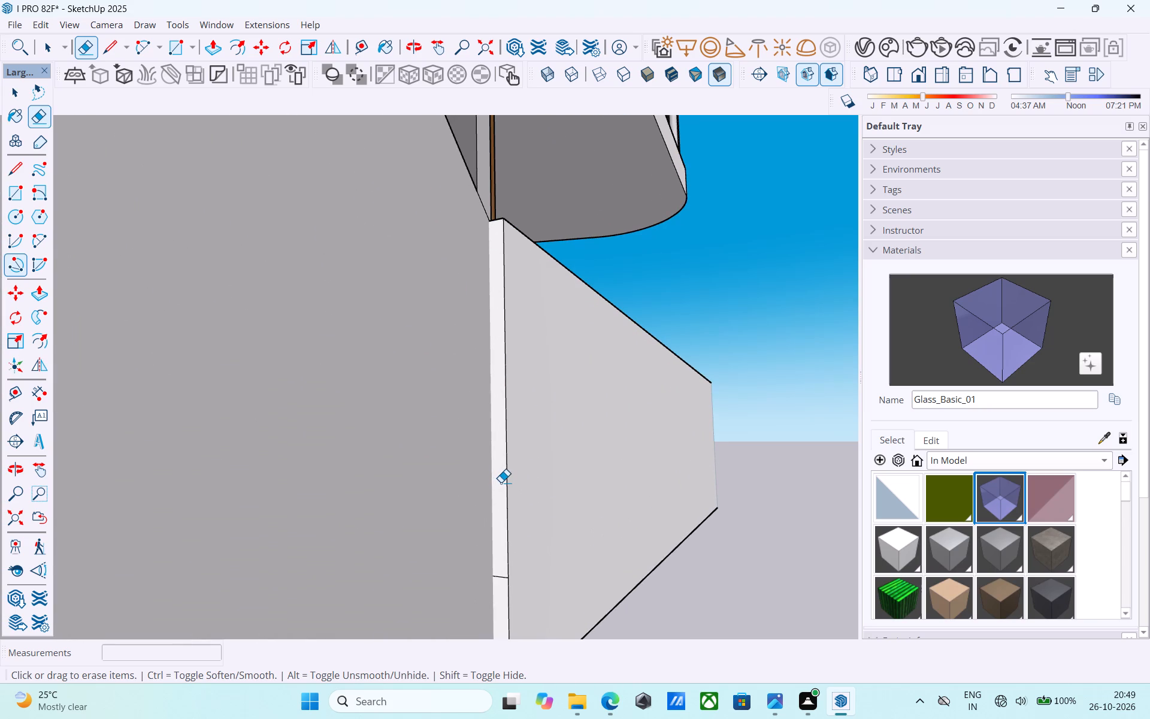
pyautogui.click(503, 578)
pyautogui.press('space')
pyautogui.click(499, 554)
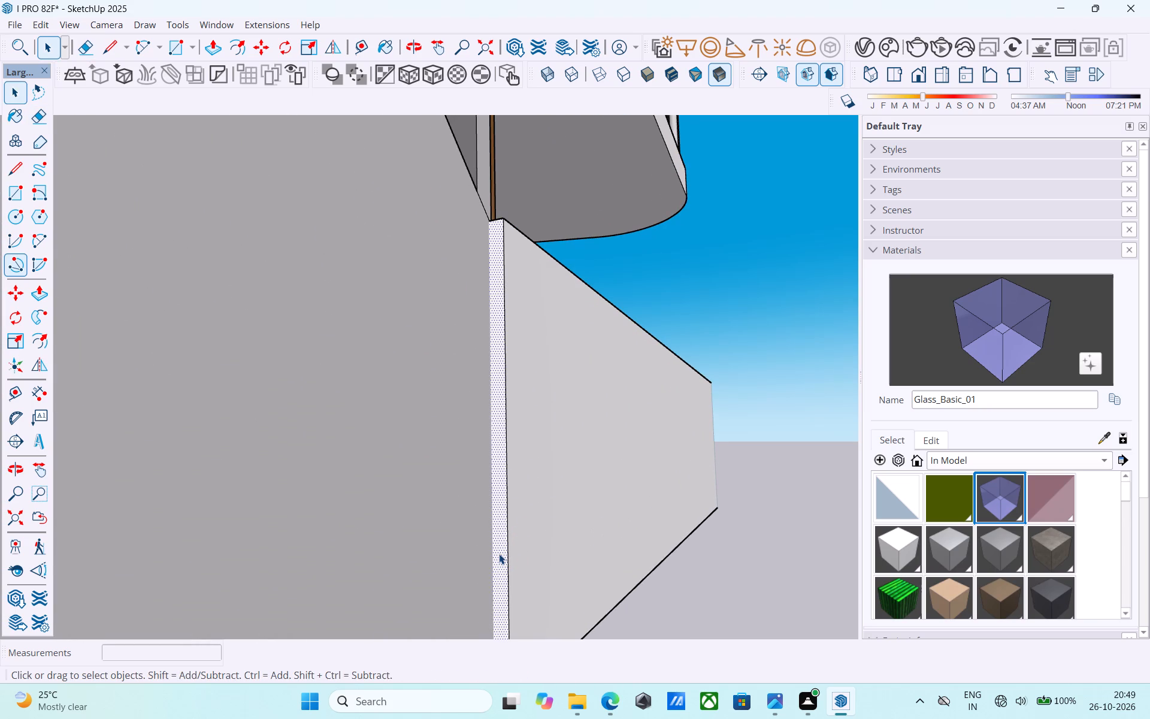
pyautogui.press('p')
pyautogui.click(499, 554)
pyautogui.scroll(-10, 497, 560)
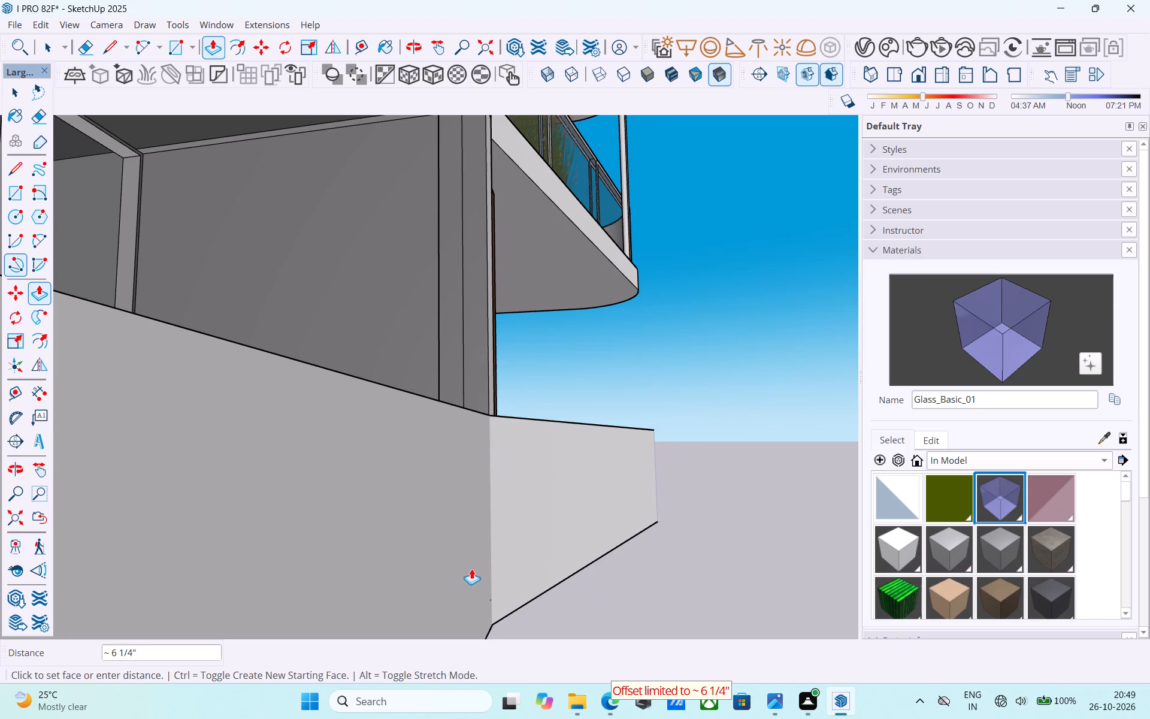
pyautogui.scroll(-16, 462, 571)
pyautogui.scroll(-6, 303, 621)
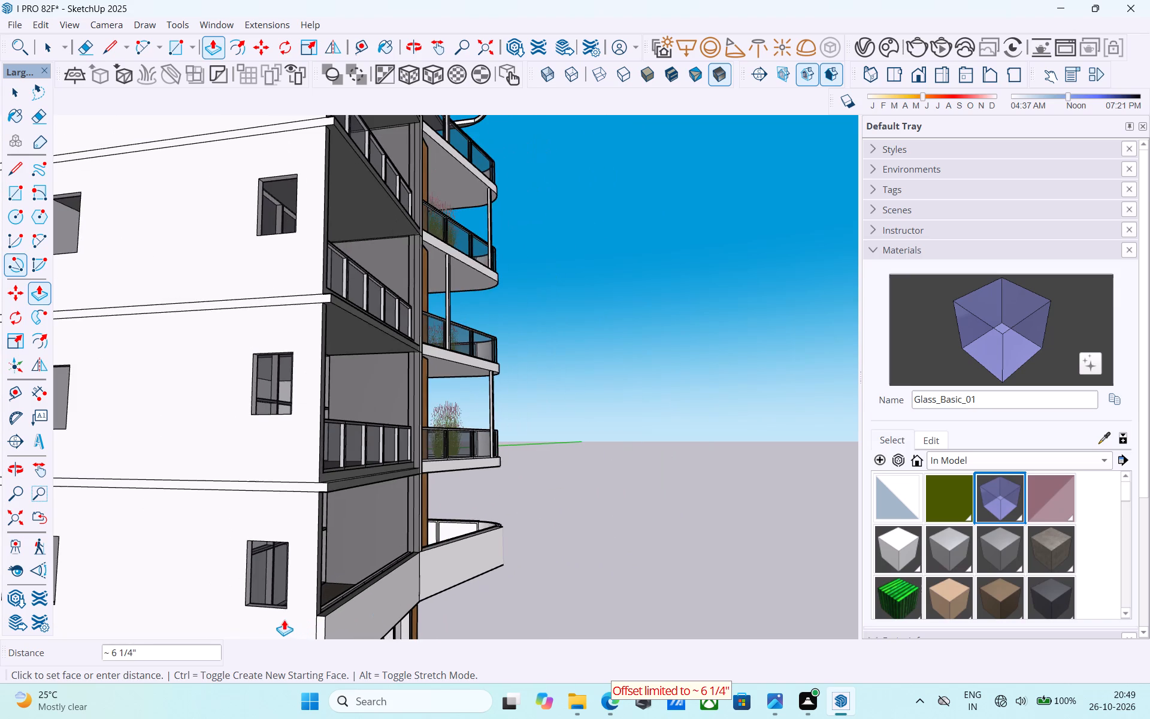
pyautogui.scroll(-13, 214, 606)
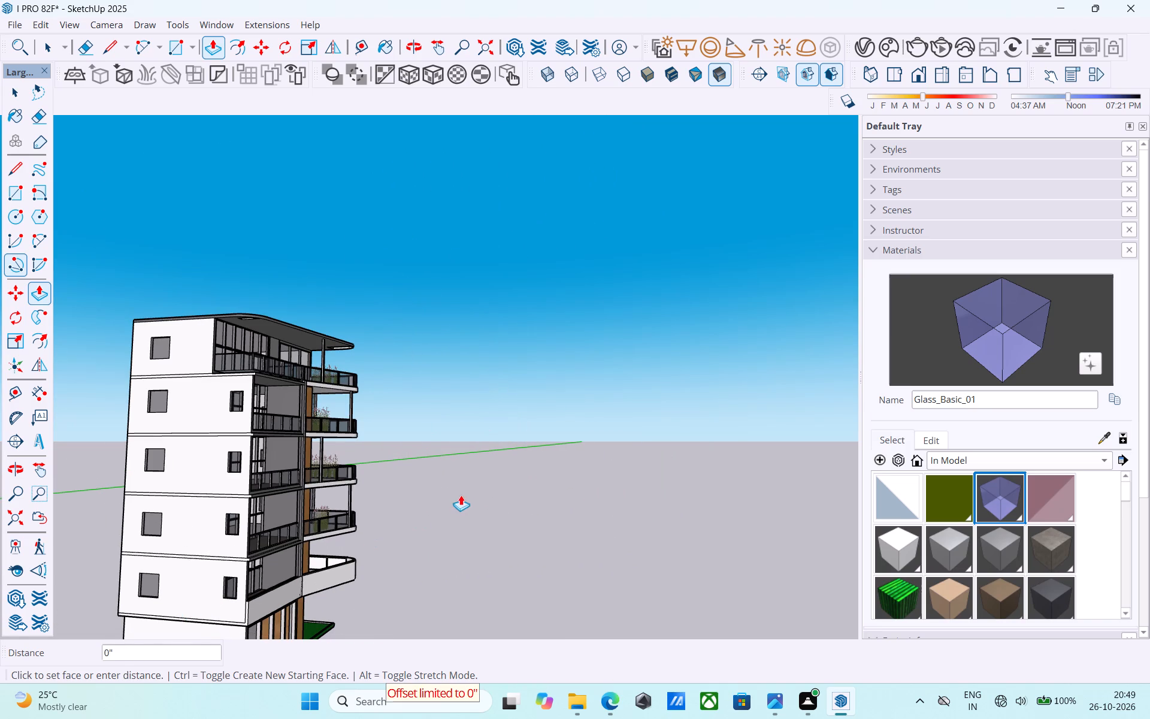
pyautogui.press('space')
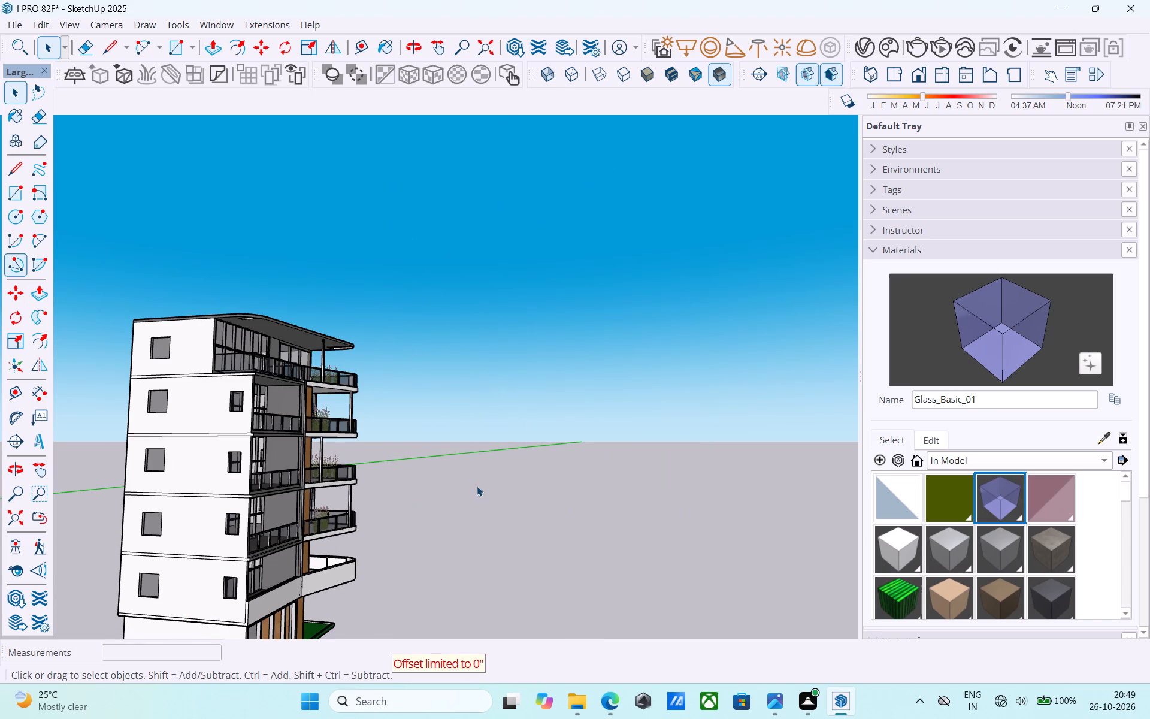
# Examine the front facade, balconies and parapet band from several angles.
pyautogui.moveTo(461, 491); pyautogui.dragTo(488, 494, button='middle')
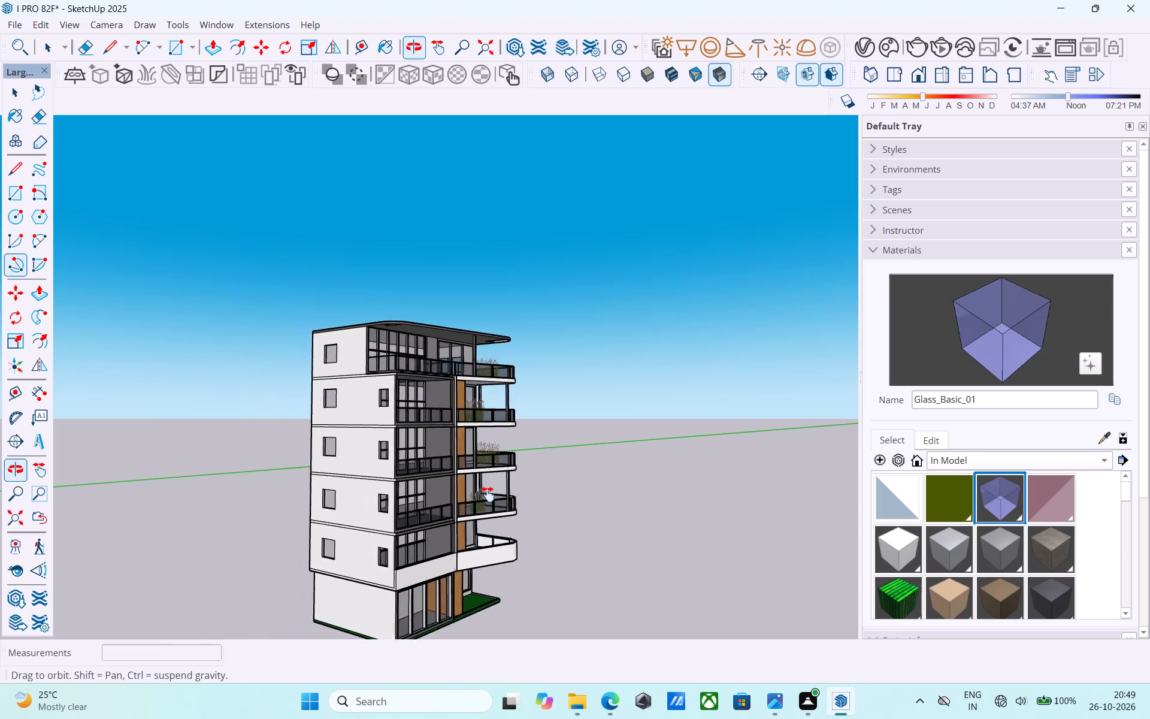
pyautogui.moveTo(488, 494); pyautogui.dragTo(250, 508, button='middle')
pyautogui.scroll(1, 272, 506)
pyautogui.moveTo(544, 485); pyautogui.dragTo(401, 499, button='middle')
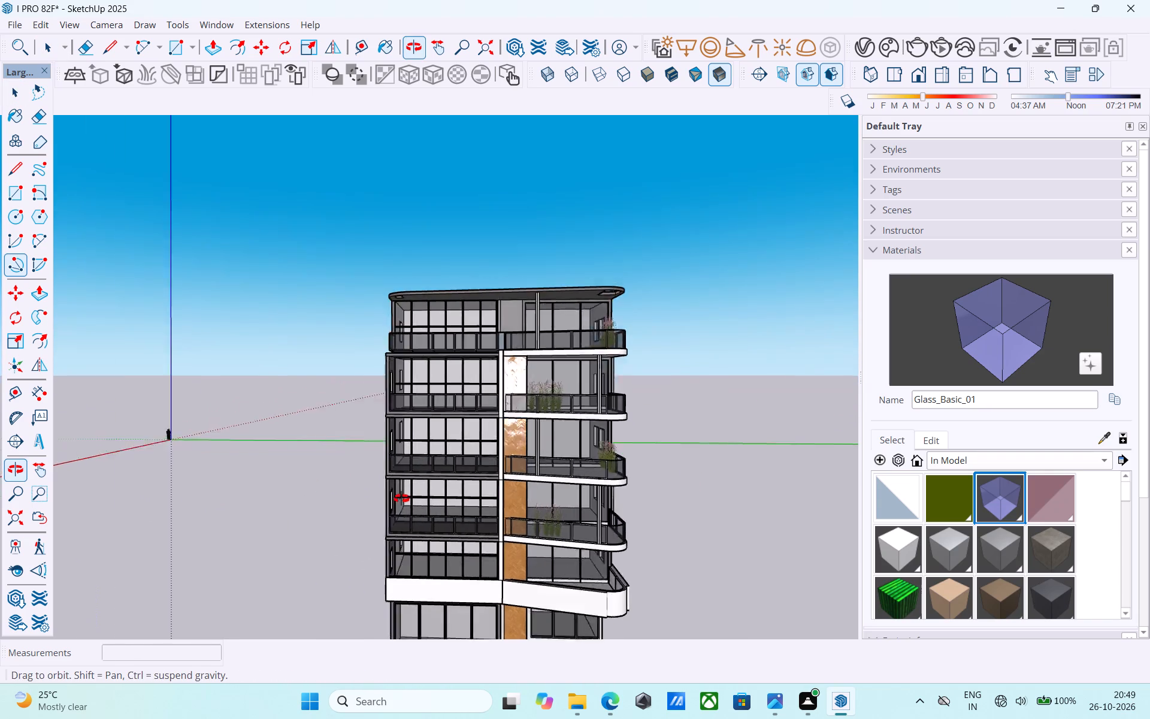
pyautogui.moveTo(401, 499); pyautogui.dragTo(180, 527, button='middle')
pyautogui.keyDown('shift'); pyautogui.moveTo(528, 510); pyautogui.dragTo(747, 500, button='middle'); pyautogui.keyUp('shift')
pyautogui.scroll(1, 352, 510)
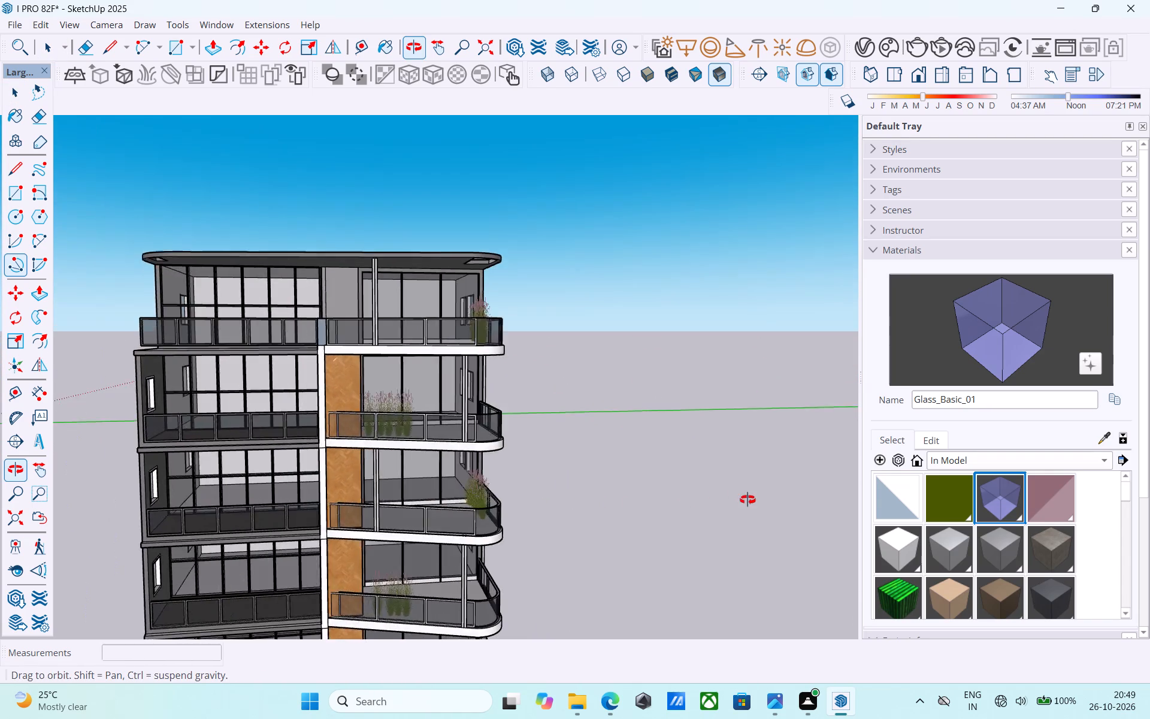
pyautogui.keyDown('shift'); pyautogui.moveTo(747, 500); pyautogui.dragTo(649, 455, button='middle'); pyautogui.keyUp('shift')
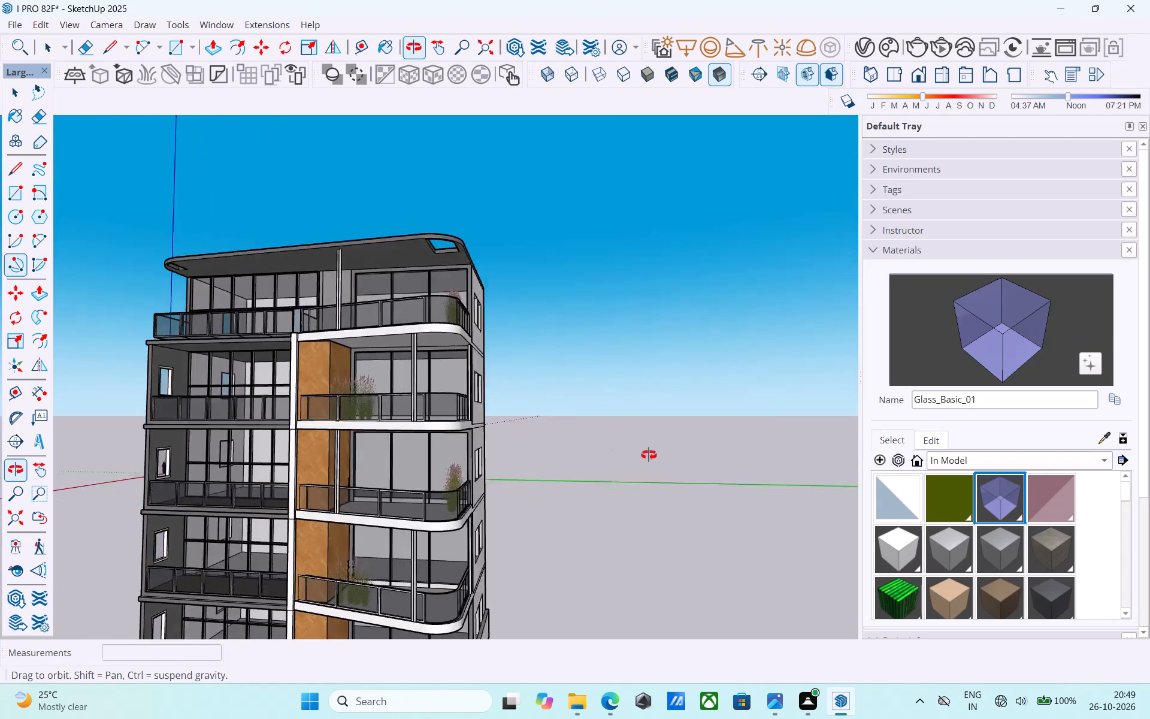
pyautogui.keyDown('shift'); pyautogui.moveTo(649, 455); pyautogui.dragTo(680, 457, button='middle'); pyautogui.keyUp('shift')
pyautogui.keyDown('shift'); pyautogui.moveTo(531, 479); pyautogui.dragTo(649, 439, button='middle'); pyautogui.keyUp('shift')
# Save the model.
pyautogui.hotkey('ctrl', 's')
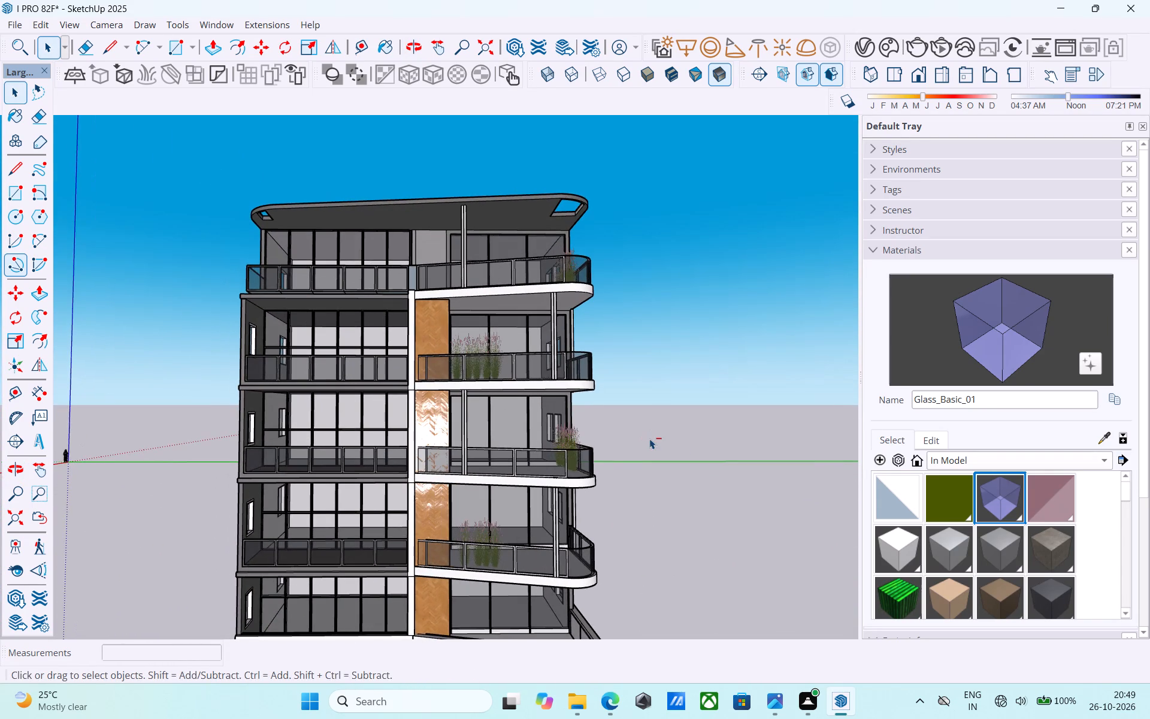
# Turn on shadows for the building model.
pyautogui.scroll(-3, 700, 285)
pyautogui.keyDown('shift'); pyautogui.moveTo(697, 287); pyautogui.dragTo(719, 294, button='middle'); pyautogui.keyUp('shift')
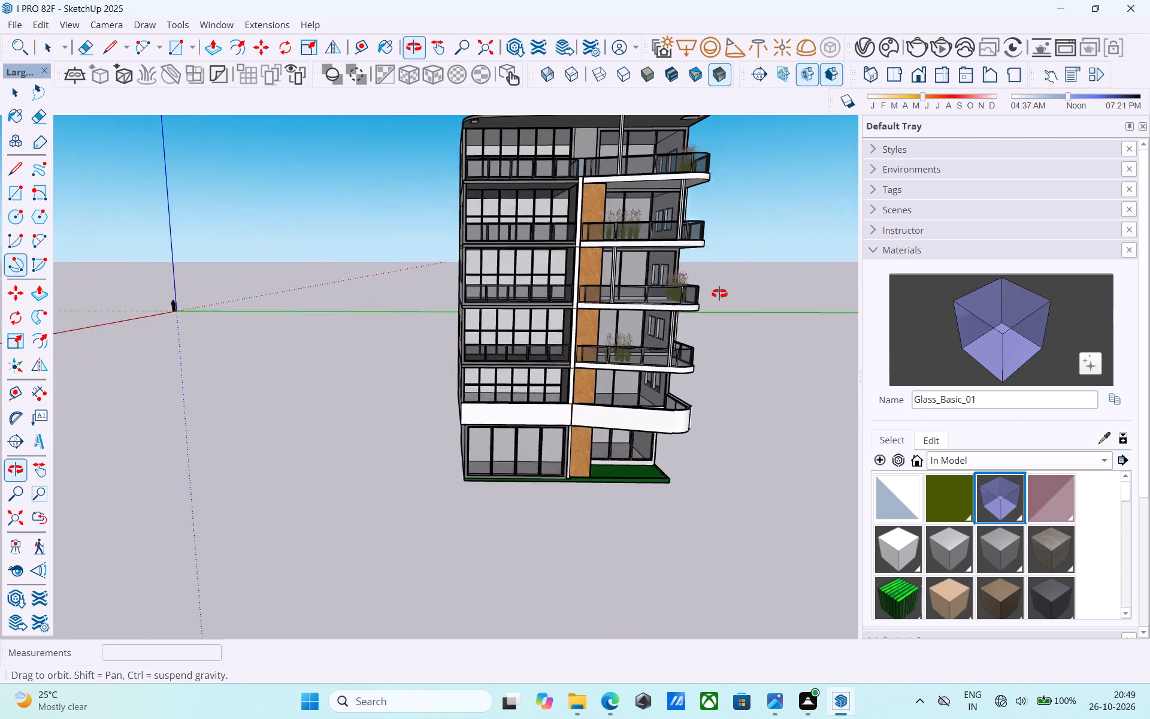
pyautogui.keyDown('shift'); pyautogui.moveTo(719, 294); pyautogui.dragTo(459, 459, button='middle'); pyautogui.keyUp('shift')
pyautogui.scroll(1, 461, 462)
pyautogui.moveTo(631, 241); pyautogui.dragTo(764, 211, button='middle')
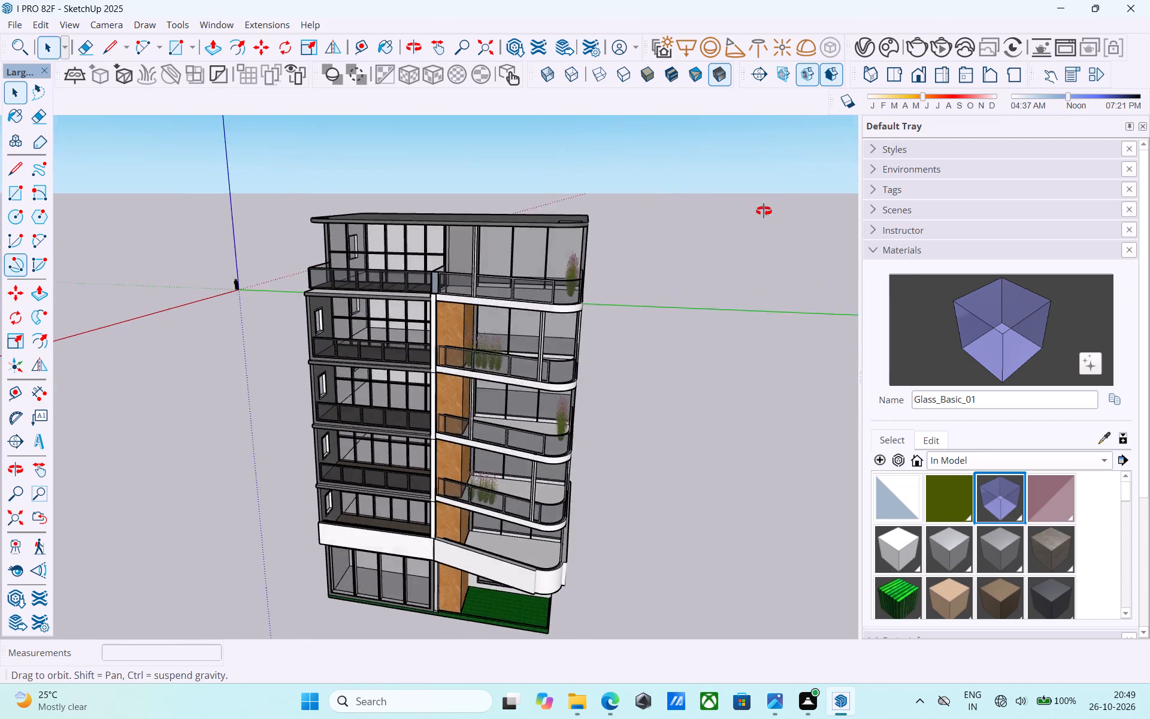
pyautogui.moveTo(764, 211); pyautogui.dragTo(722, 226, button='middle')
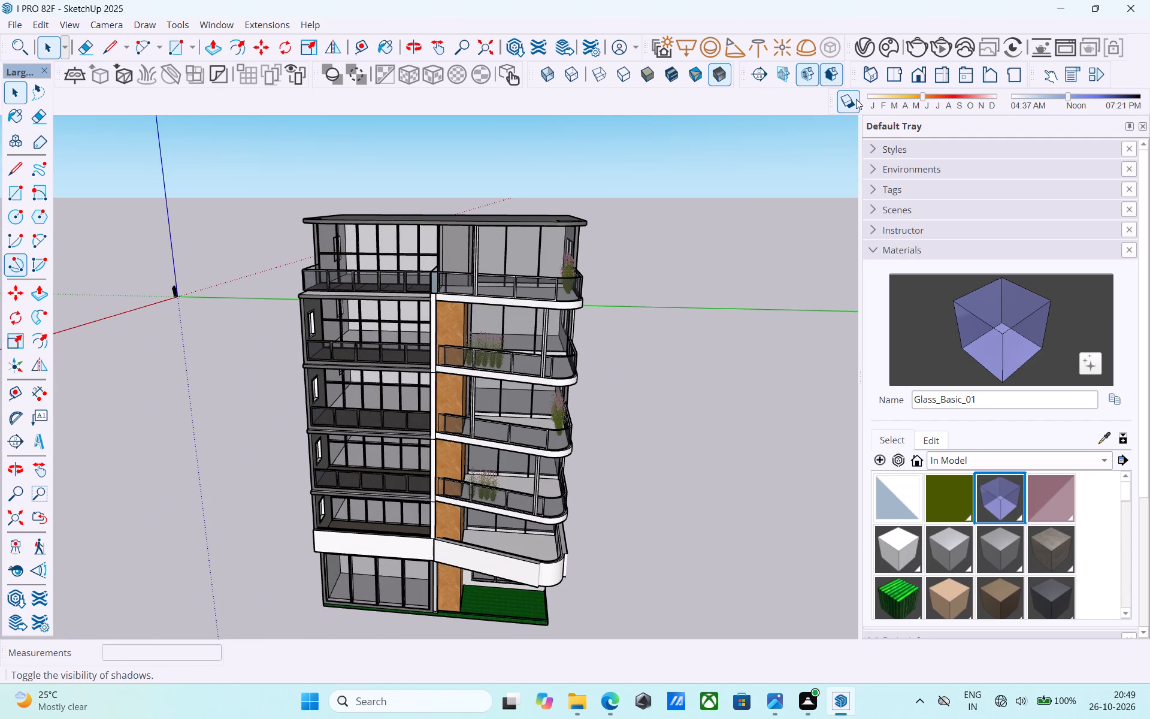
pyautogui.click(855, 101)
# Examine the shaded building from the front, both sides and above, including the balconies, roof and cast shadow.
pyautogui.moveTo(603, 312); pyautogui.dragTo(455, 262, button='middle')
pyautogui.scroll(1, 603, 312)
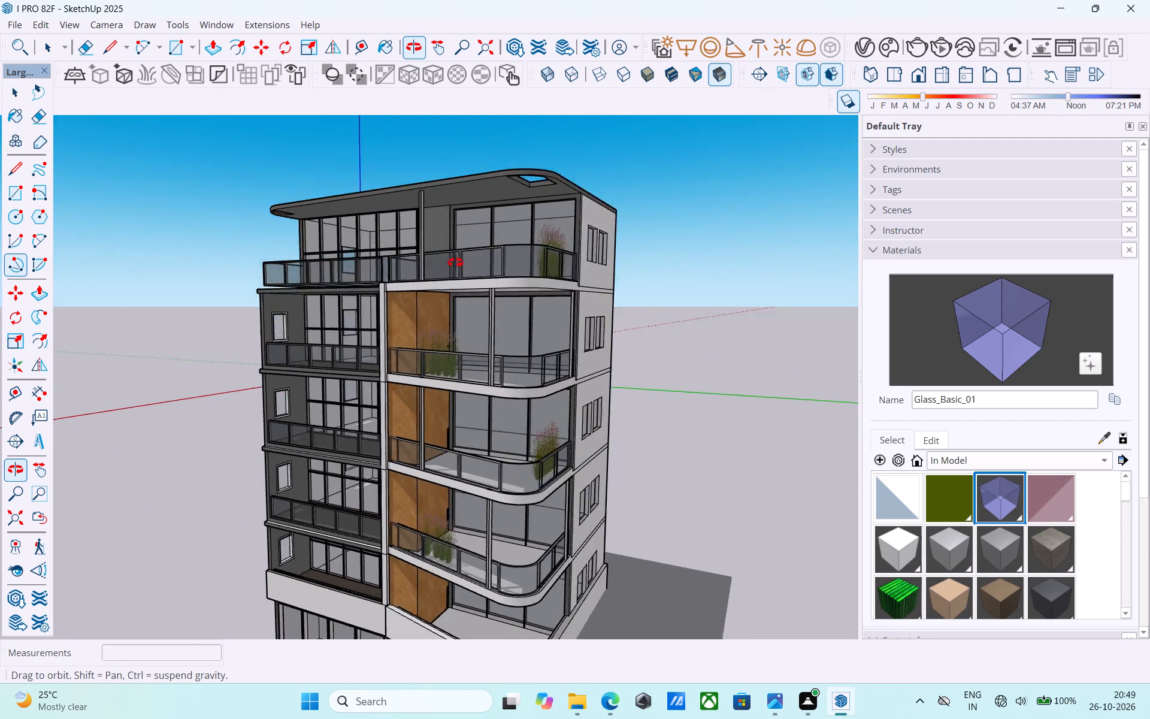
pyautogui.moveTo(455, 262); pyautogui.dragTo(779, 287, button='middle')
pyautogui.scroll(-3, 437, 273)
pyautogui.moveTo(500, 365); pyautogui.dragTo(502, 363, button='middle')
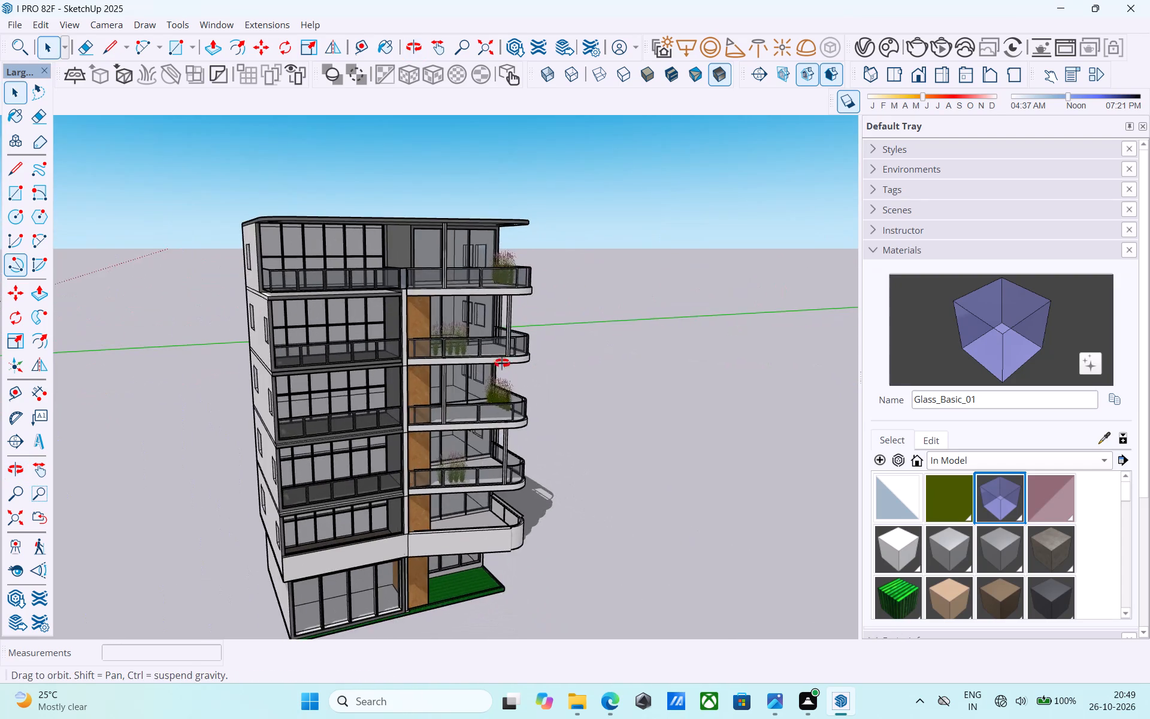
pyautogui.moveTo(502, 363); pyautogui.dragTo(204, 358, button='middle')
pyautogui.moveTo(453, 358); pyautogui.dragTo(449, 283, button='middle')
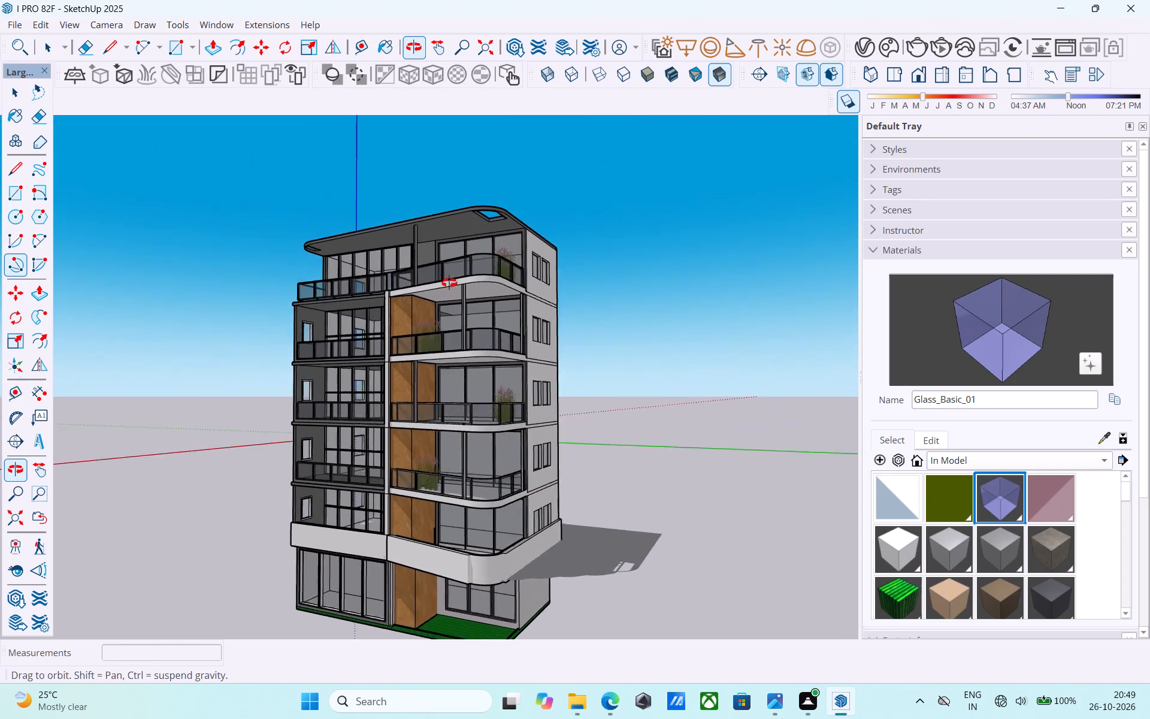
pyautogui.moveTo(449, 283); pyautogui.dragTo(301, 555, button='middle')
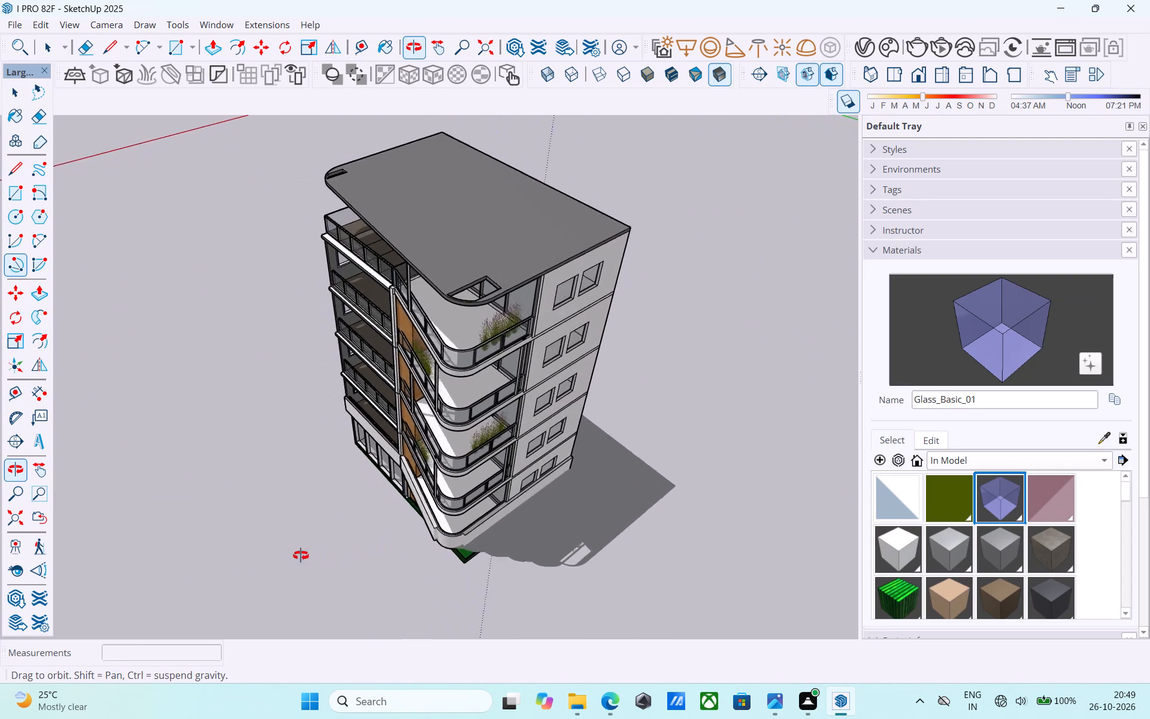
pyautogui.moveTo(301, 555); pyautogui.dragTo(290, 446, button='middle')
pyautogui.scroll(4, 430, 427)
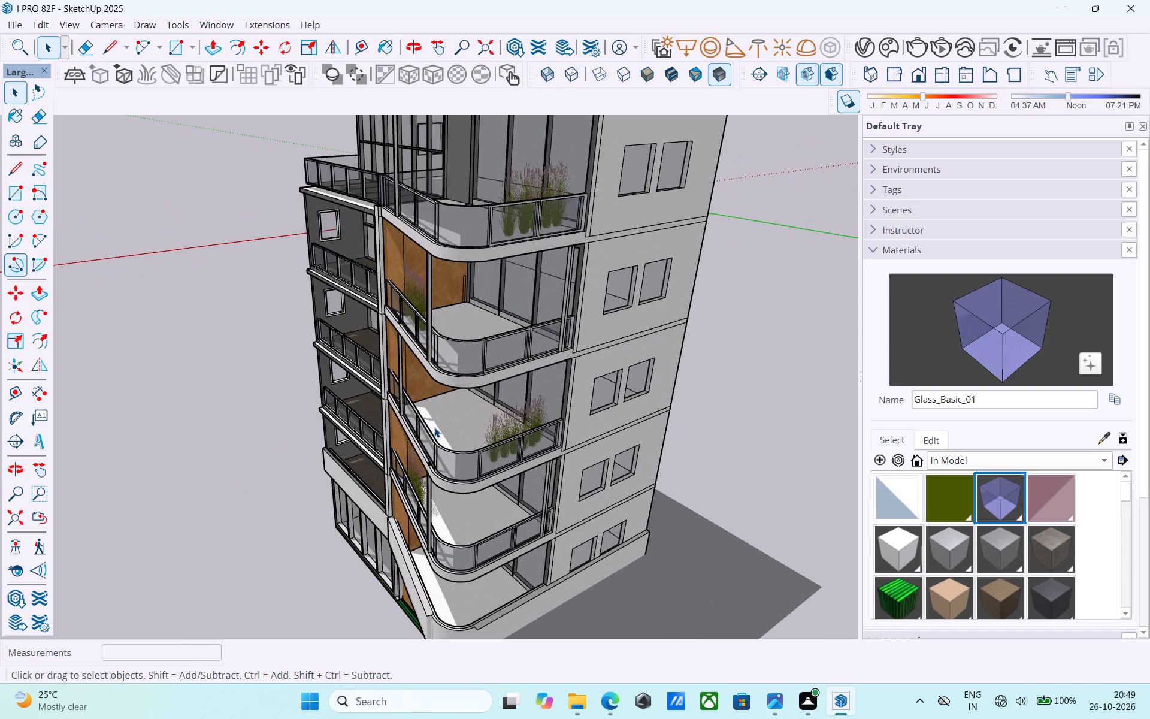
pyautogui.keyDown('shift'); pyautogui.moveTo(504, 376); pyautogui.dragTo(506, 386, button='middle'); pyautogui.keyUp('shift')
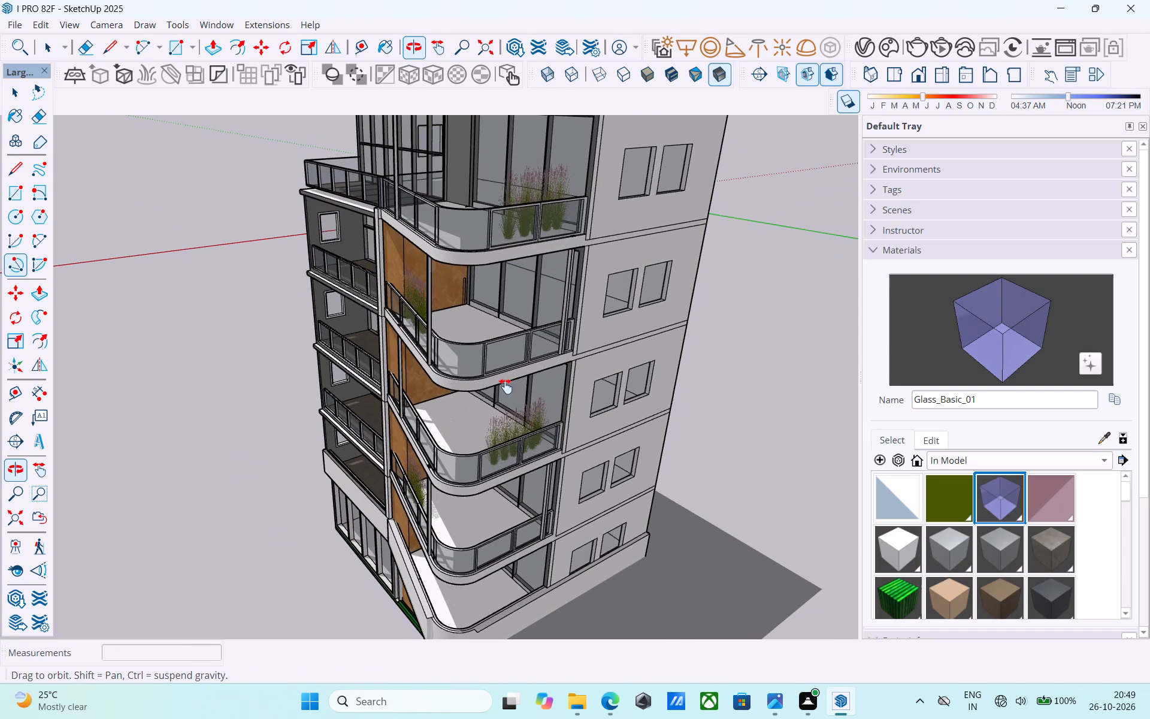
pyautogui.keyDown('shift'); pyautogui.moveTo(506, 386); pyautogui.dragTo(491, 408, button='middle'); pyautogui.keyUp('shift')
pyautogui.scroll(-2, 491, 408)
pyautogui.moveTo(491, 408); pyautogui.dragTo(431, 406, button='middle')
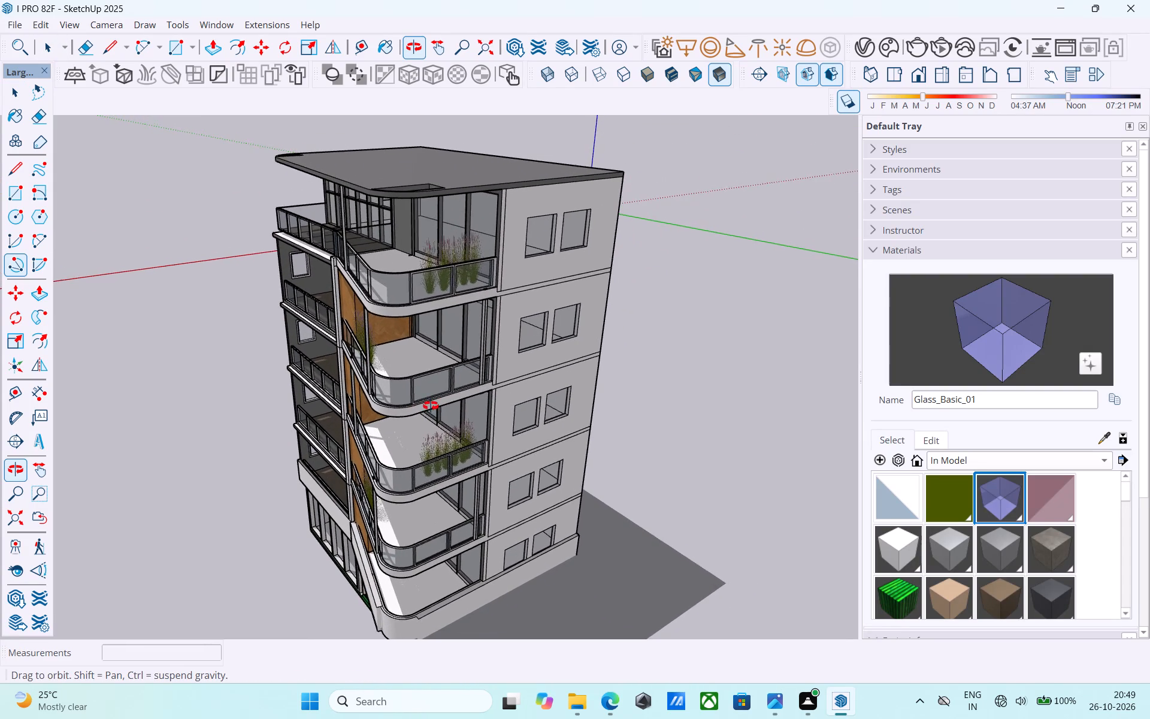
pyautogui.moveTo(431, 406); pyautogui.dragTo(432, 389, button='middle')
pyautogui.scroll(-1, 432, 382)
pyautogui.moveTo(432, 382); pyautogui.dragTo(428, 392, button='middle')
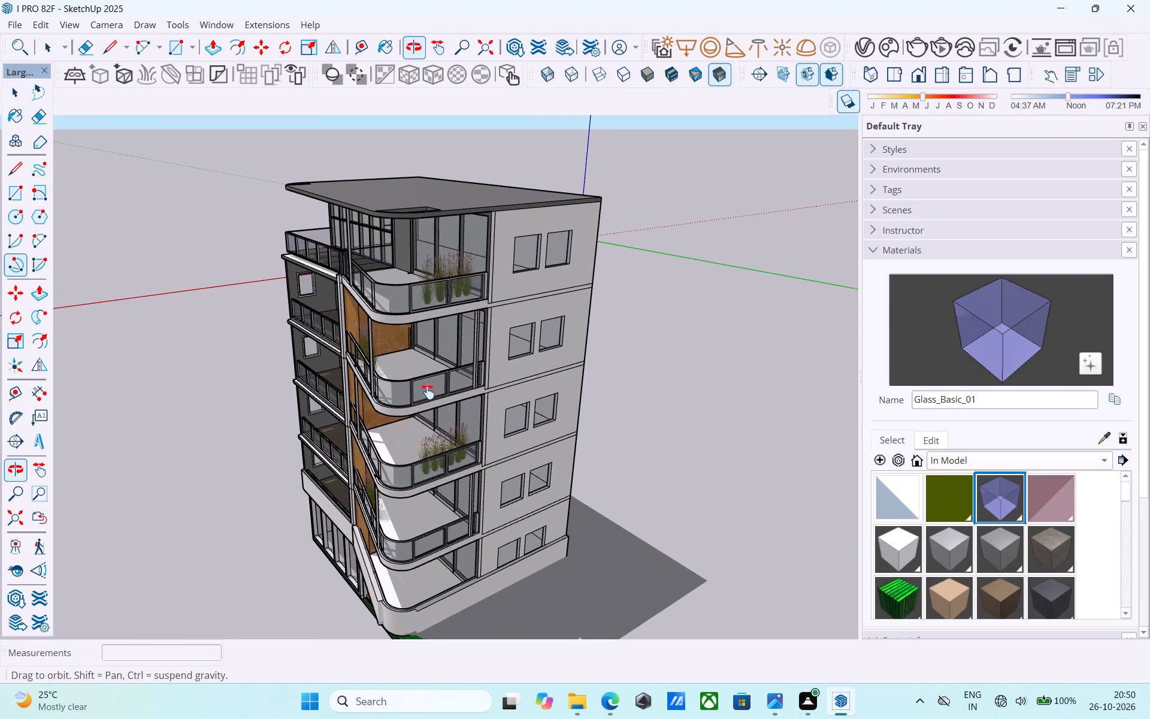
pyautogui.moveTo(428, 392); pyautogui.dragTo(428, 388, button='middle')
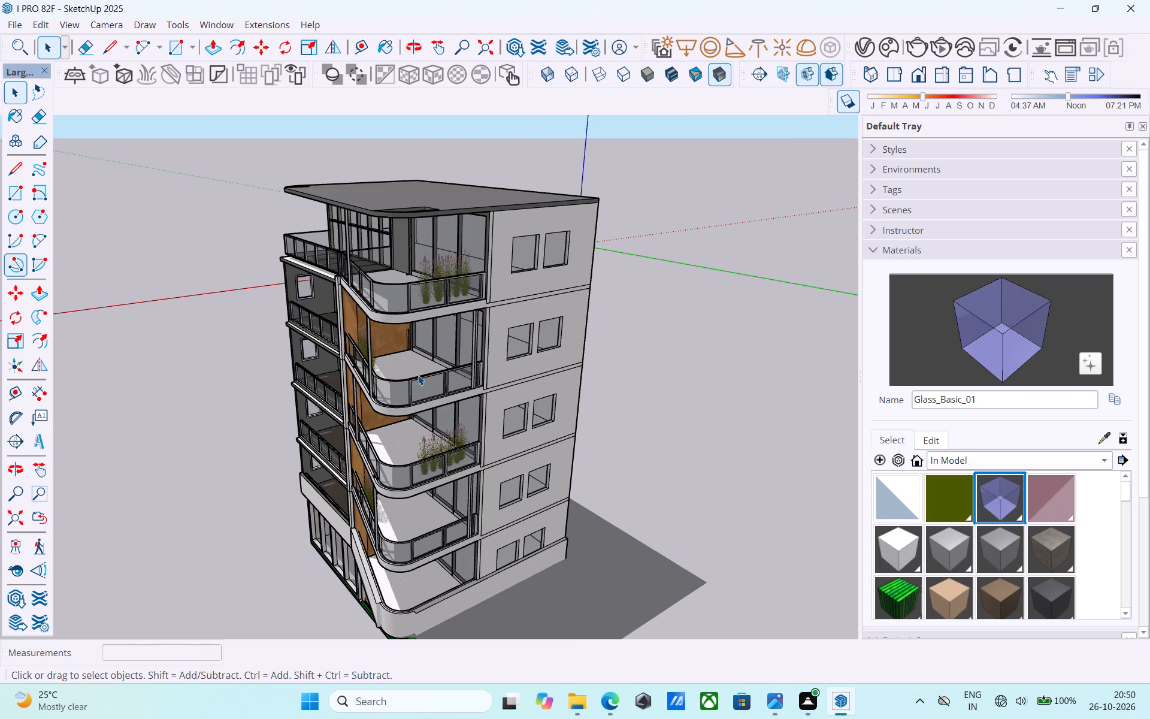
pyautogui.scroll(-3, 412, 355)
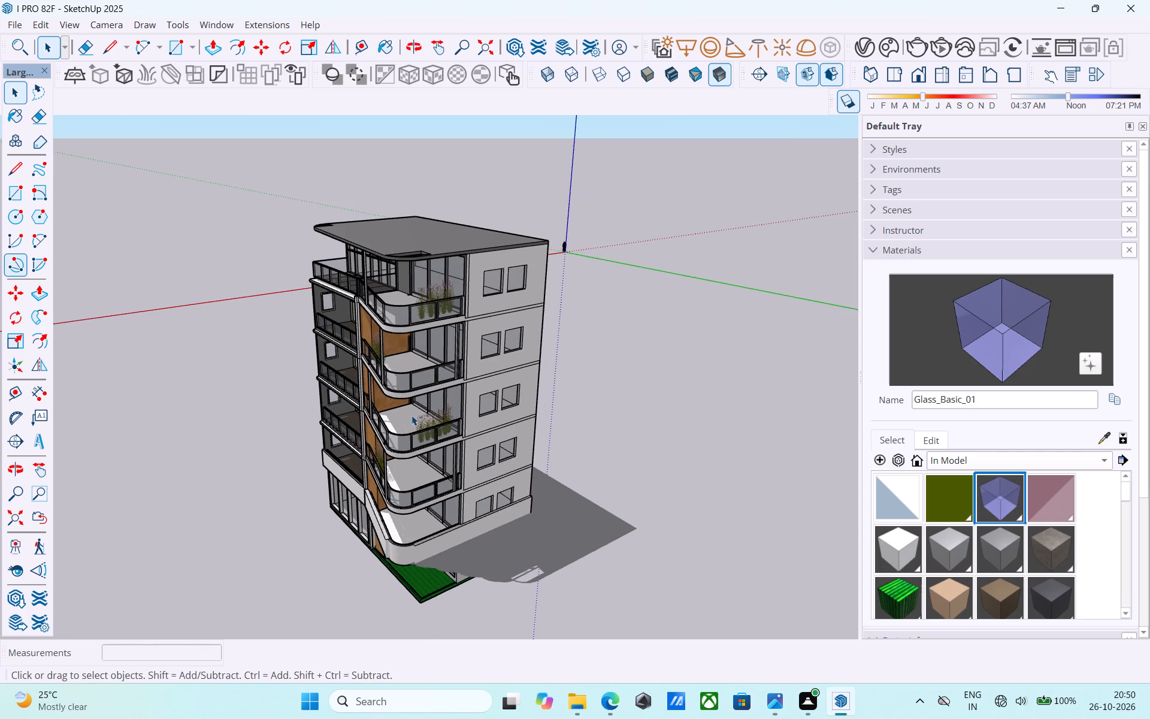
pyautogui.moveTo(411, 416); pyautogui.dragTo(430, 373, button='middle')
pyautogui.moveTo(430, 372); pyautogui.dragTo(431, 362, button='middle')
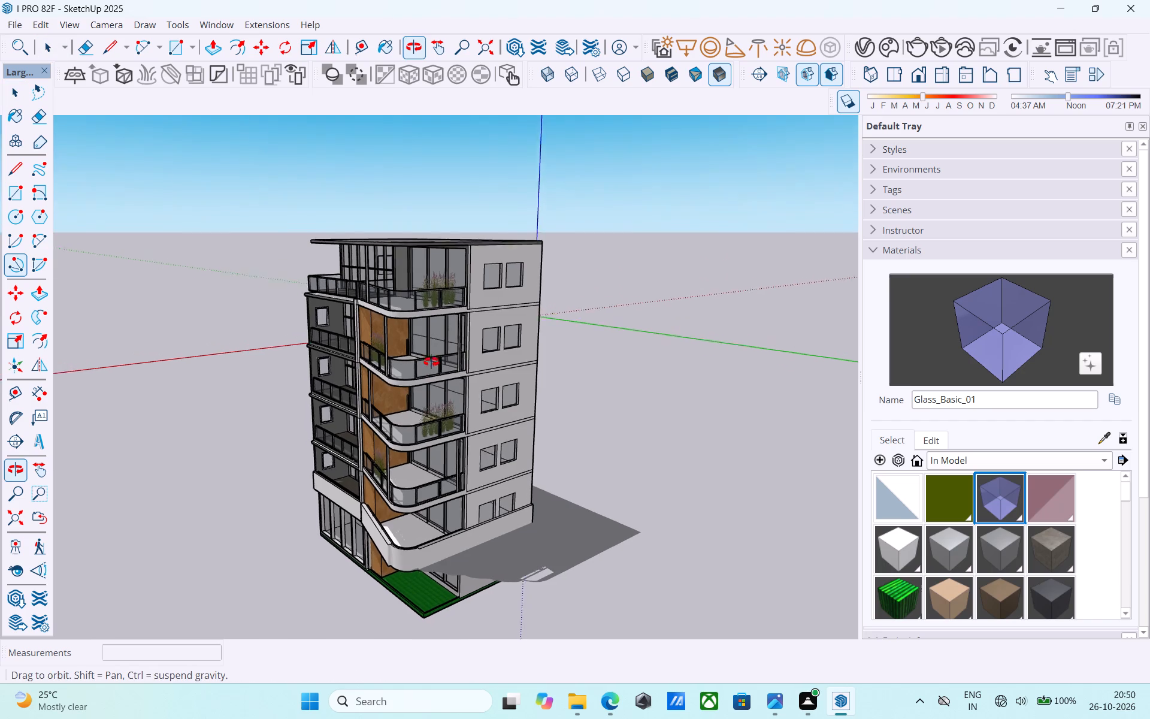
# Examine the shaded building's front facade, curved balconies and windowed side wall from low and raised angles.
pyautogui.moveTo(431, 362); pyautogui.dragTo(482, 255, button='middle')
pyautogui.moveTo(471, 463); pyautogui.dragTo(609, 467, button='middle')
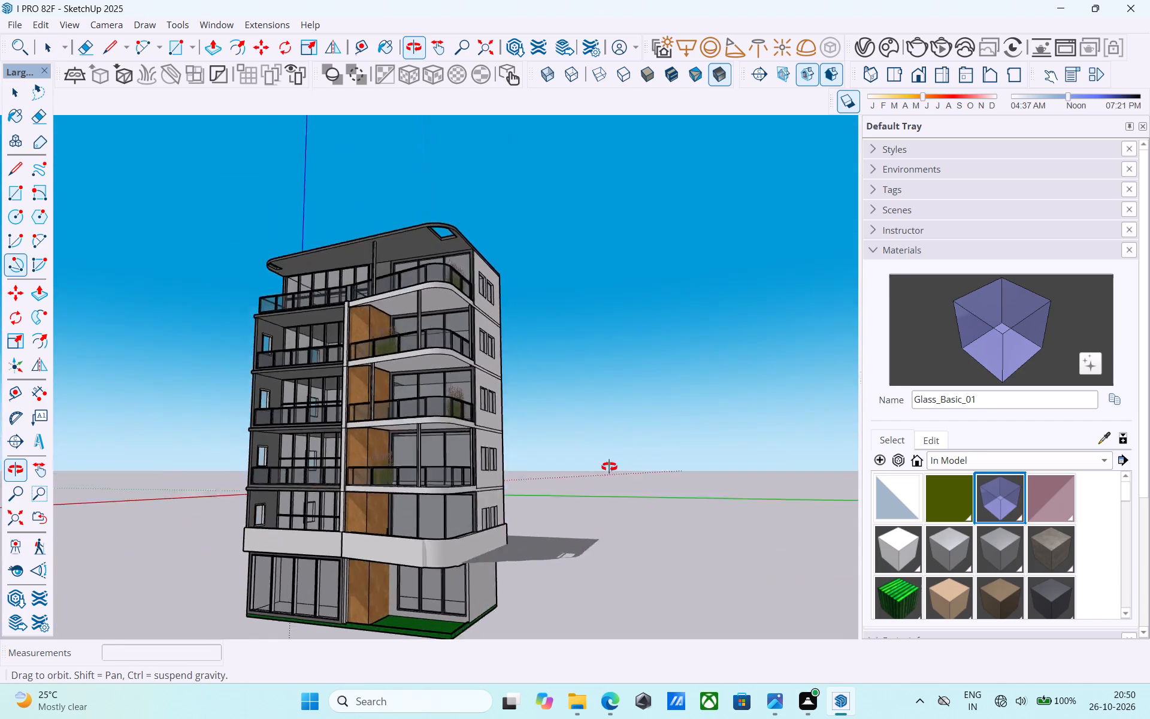
pyautogui.moveTo(609, 467); pyautogui.dragTo(655, 591, button='middle')
pyautogui.scroll(5, 595, 550)
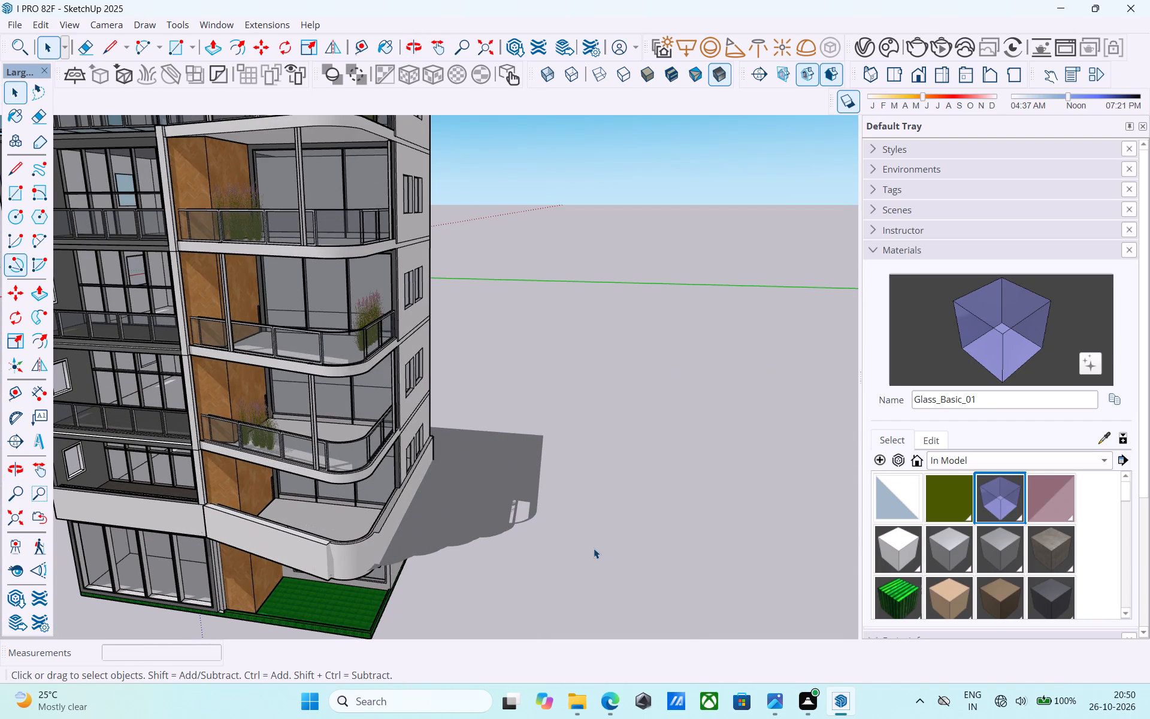
pyautogui.scroll(-6, 594, 548)
pyautogui.moveTo(594, 548); pyautogui.dragTo(585, 512, button='middle')
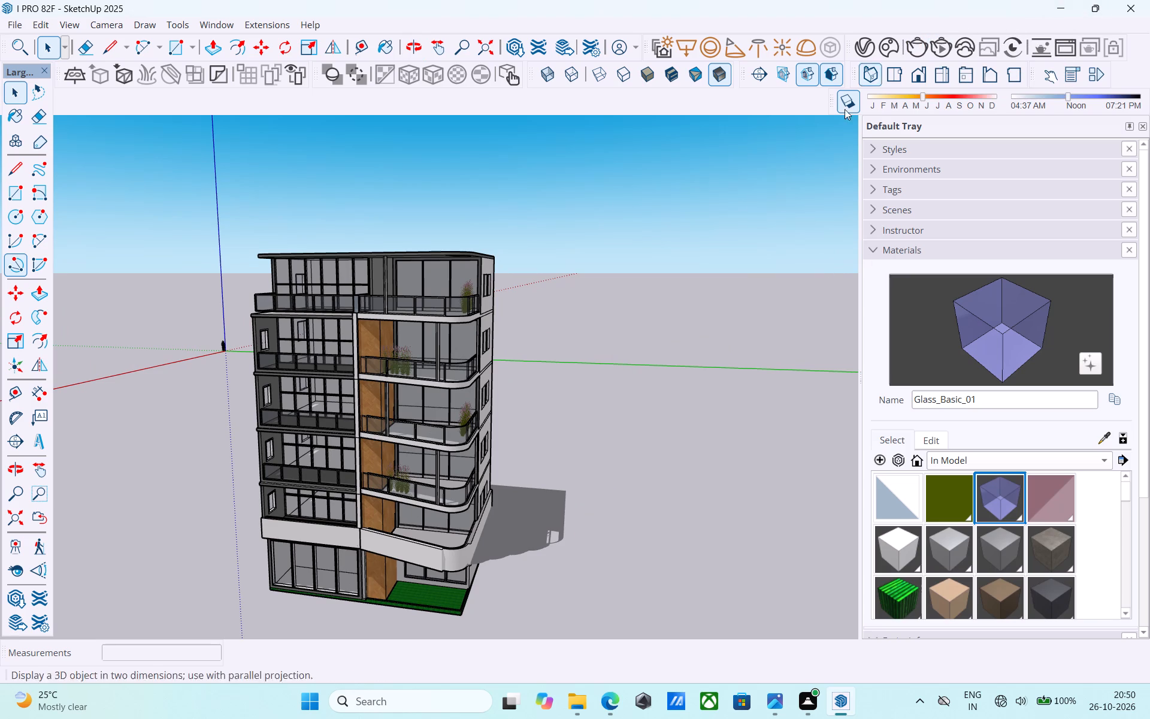
pyautogui.moveTo(674, 245); pyautogui.dragTo(477, 245, button='middle')
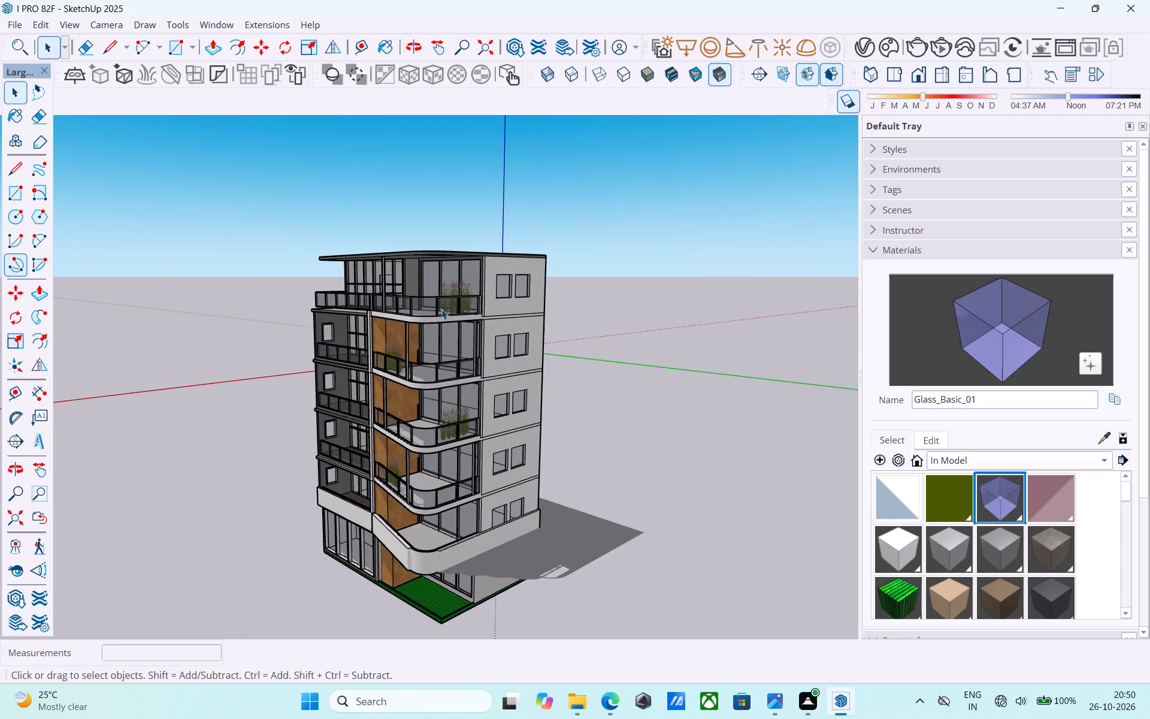
pyautogui.scroll(3, 421, 349)
pyautogui.moveTo(420, 349); pyautogui.dragTo(448, 303, button='middle')
pyautogui.moveTo(447, 370); pyautogui.dragTo(447, 357, button='middle')
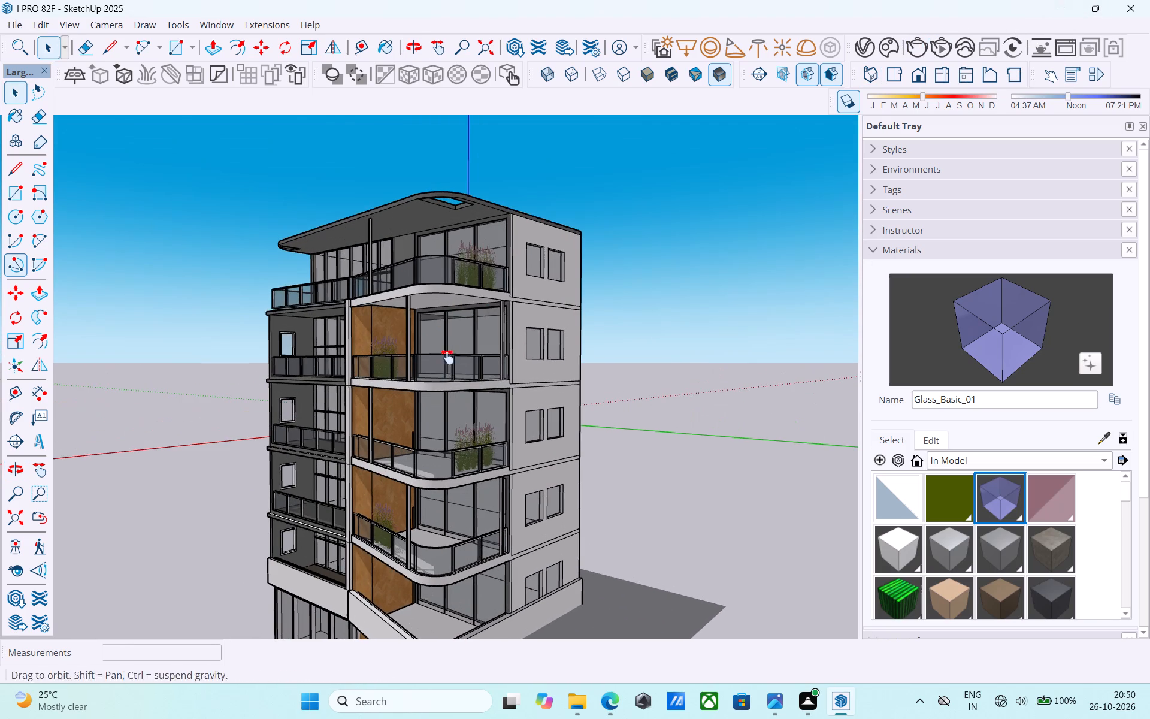
pyautogui.moveTo(447, 357); pyautogui.dragTo(491, 207, button='middle')
pyautogui.moveTo(465, 346); pyautogui.dragTo(522, 402, button='middle')
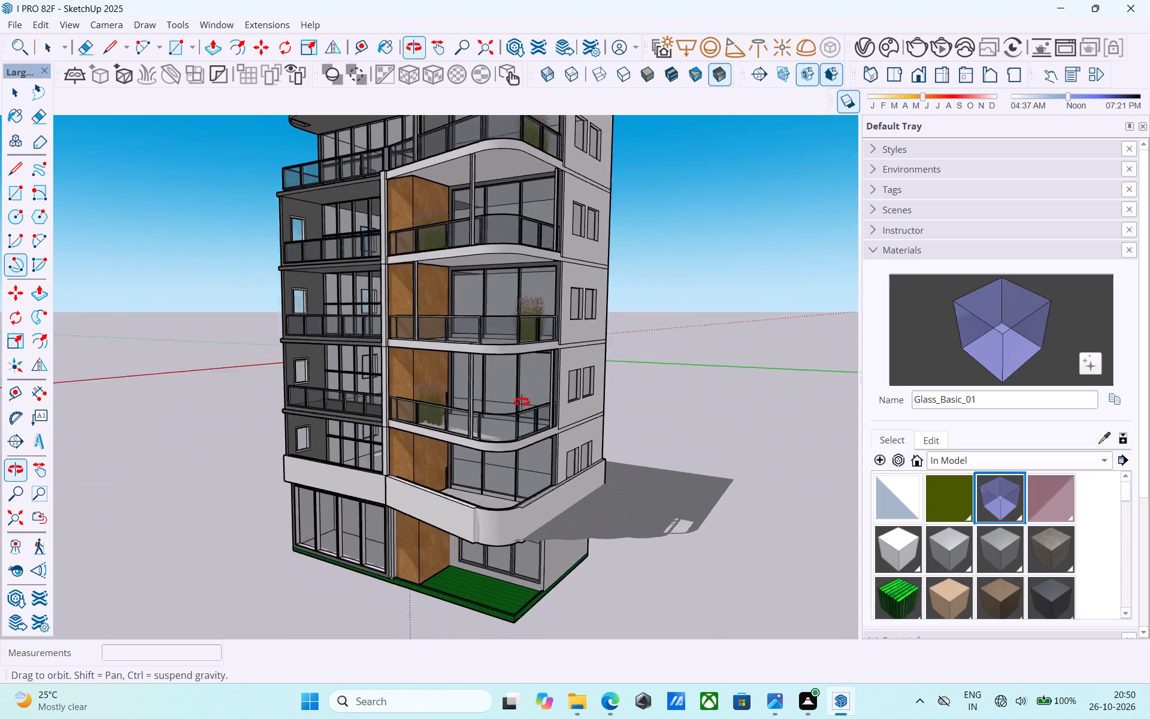
pyautogui.moveTo(522, 402); pyautogui.dragTo(532, 473, button='middle')
pyautogui.keyDown('shift'); pyautogui.moveTo(523, 398); pyautogui.dragTo(520, 464, button='middle'); pyautogui.keyUp('shift')
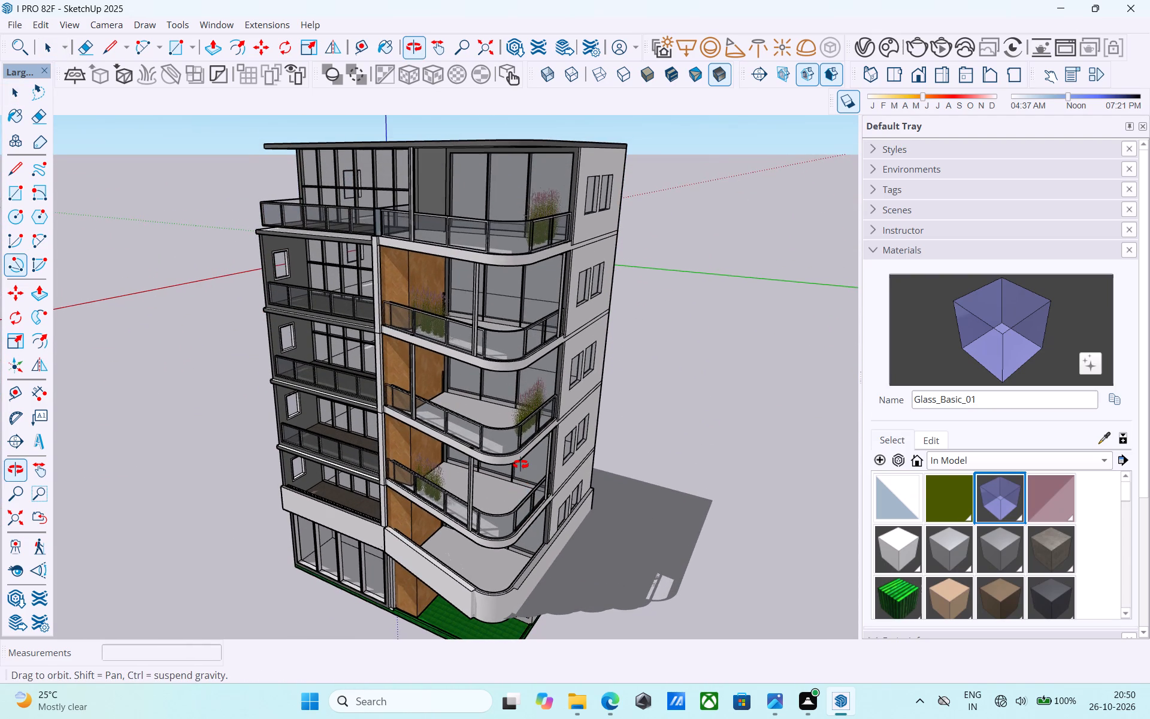
# Render the whole building with V-Ray from a raised front-corner view, then close the rendered image.
pyautogui.keyDown('shift'); pyautogui.moveTo(520, 464); pyautogui.dragTo(492, 457, button='middle'); pyautogui.keyUp('shift')
pyautogui.scroll(-1, 484, 478)
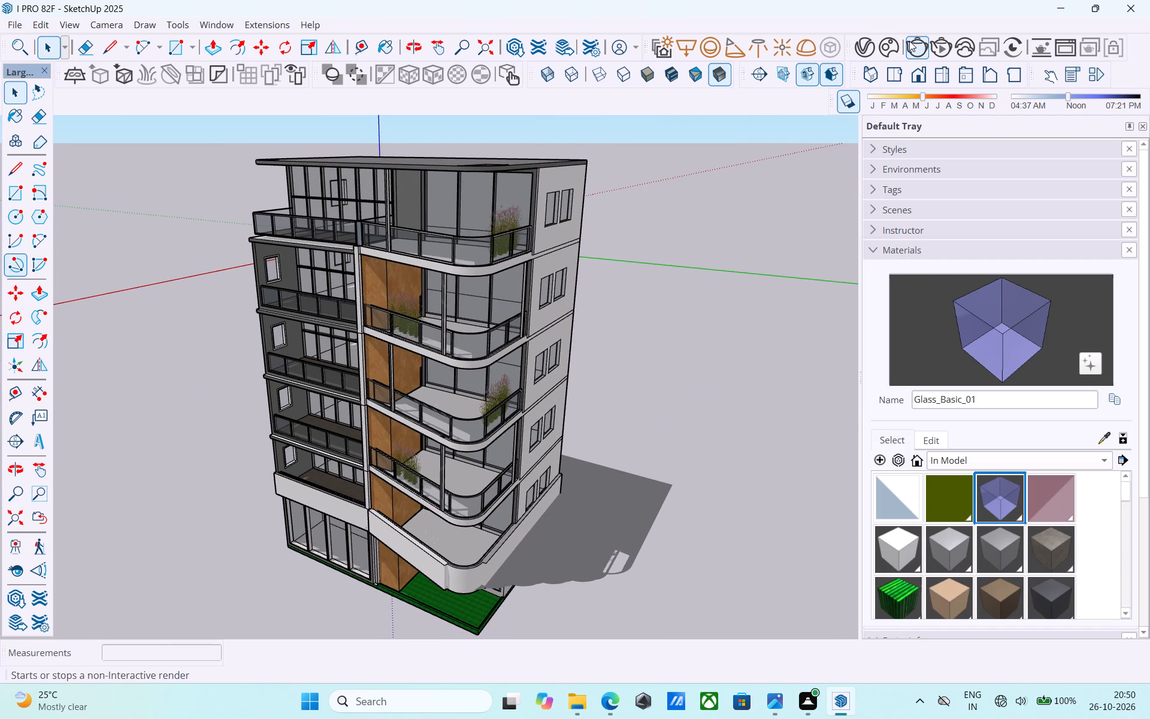
pyautogui.click(909, 41)
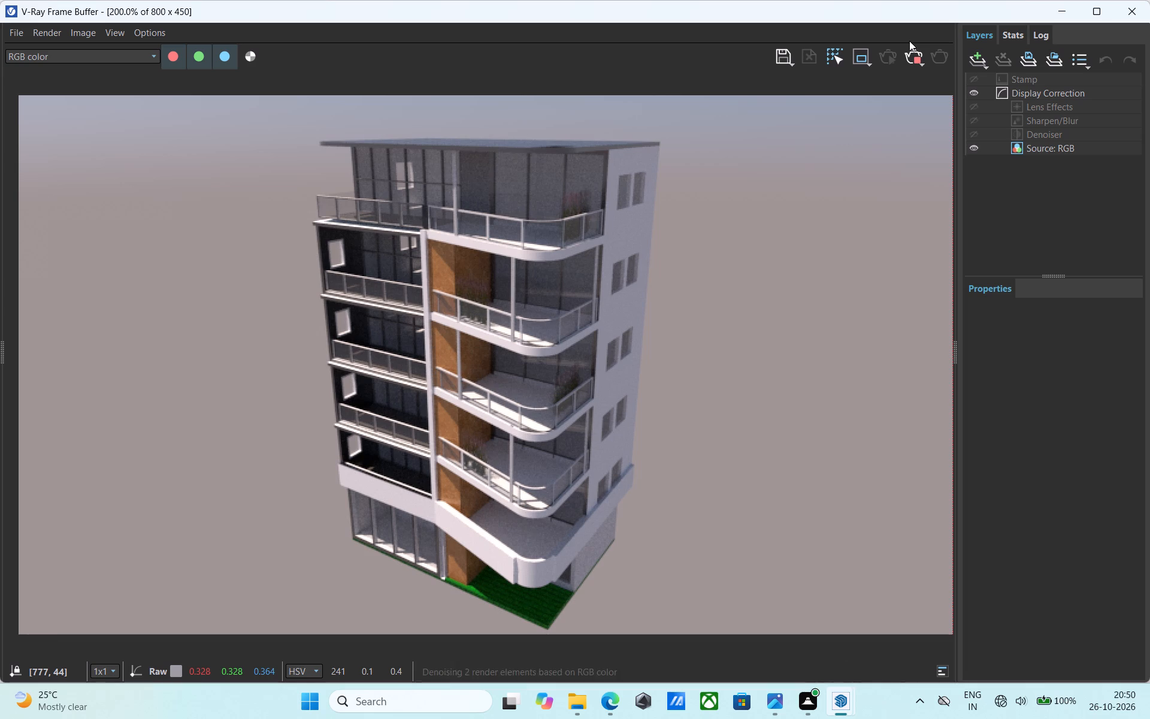
pyautogui.click(1135, 5)
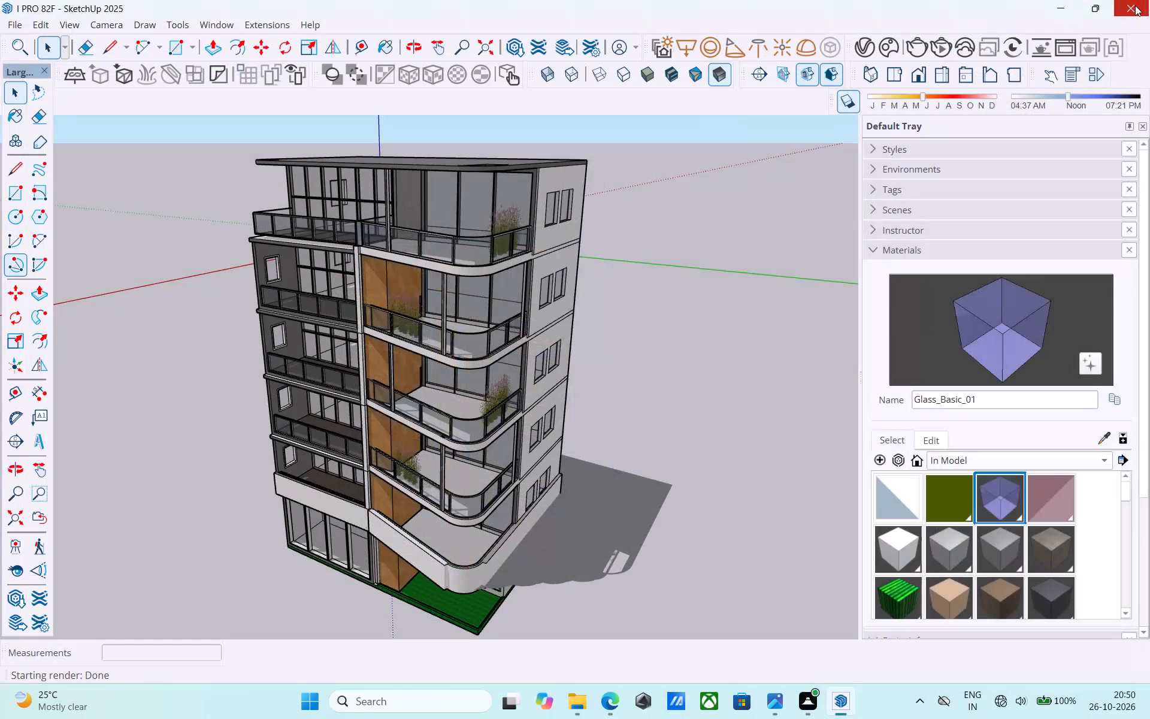
# Examine the shaded building from both sides and above, including the side walls, balconies, planters and roof slab.
pyautogui.scroll(-5, 698, 375)
pyautogui.moveTo(696, 377); pyautogui.dragTo(710, 338, button='middle')
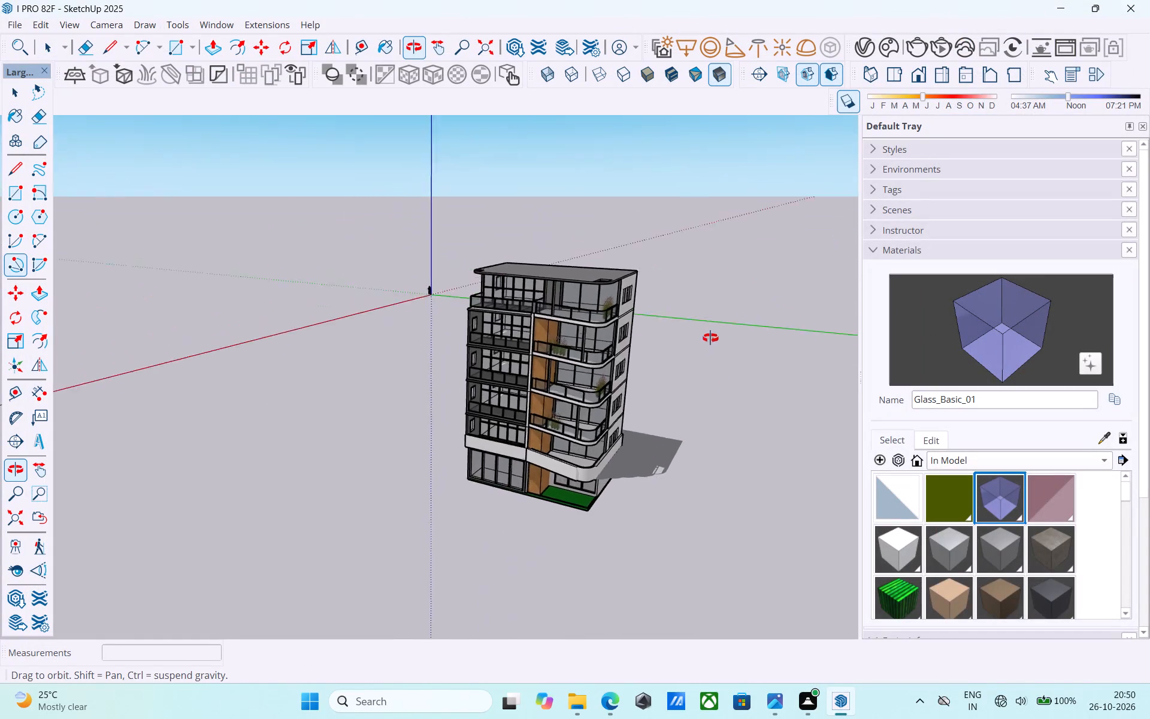
pyautogui.moveTo(710, 338); pyautogui.dragTo(364, 343, button='middle')
pyautogui.scroll(5, 457, 350)
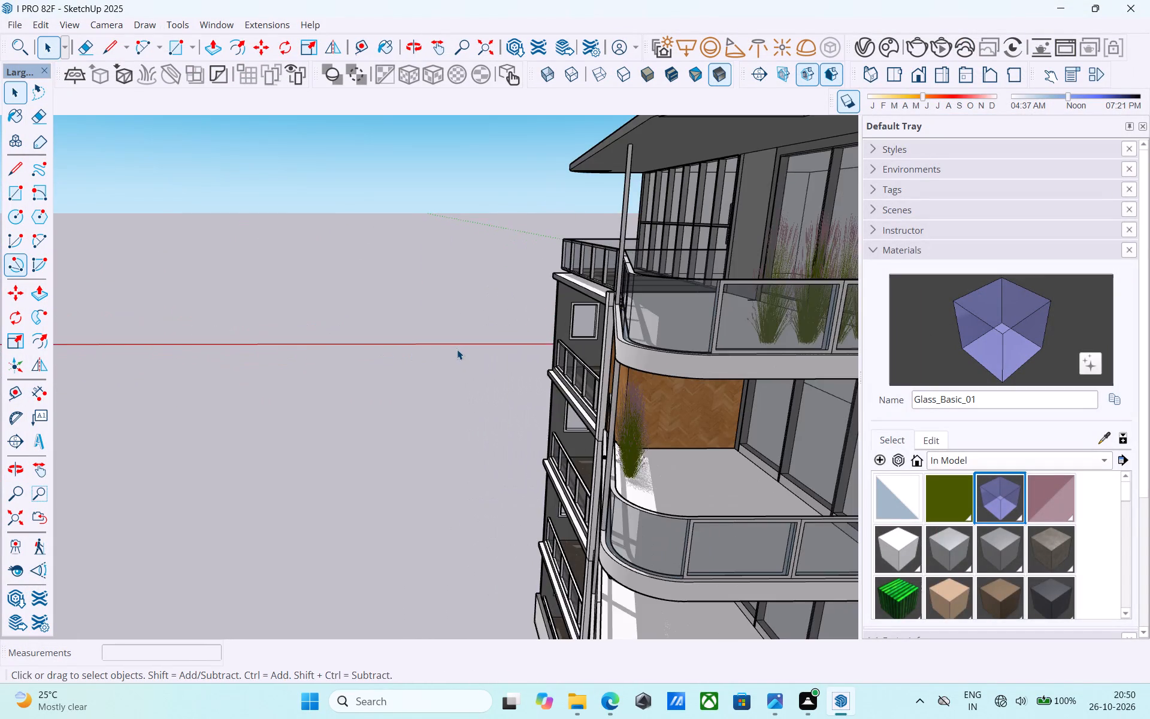
pyautogui.scroll(-5, 457, 349)
pyautogui.moveTo(457, 349); pyautogui.dragTo(866, 327, button='middle')
pyautogui.moveTo(528, 404); pyautogui.dragTo(868, 461, button='middle')
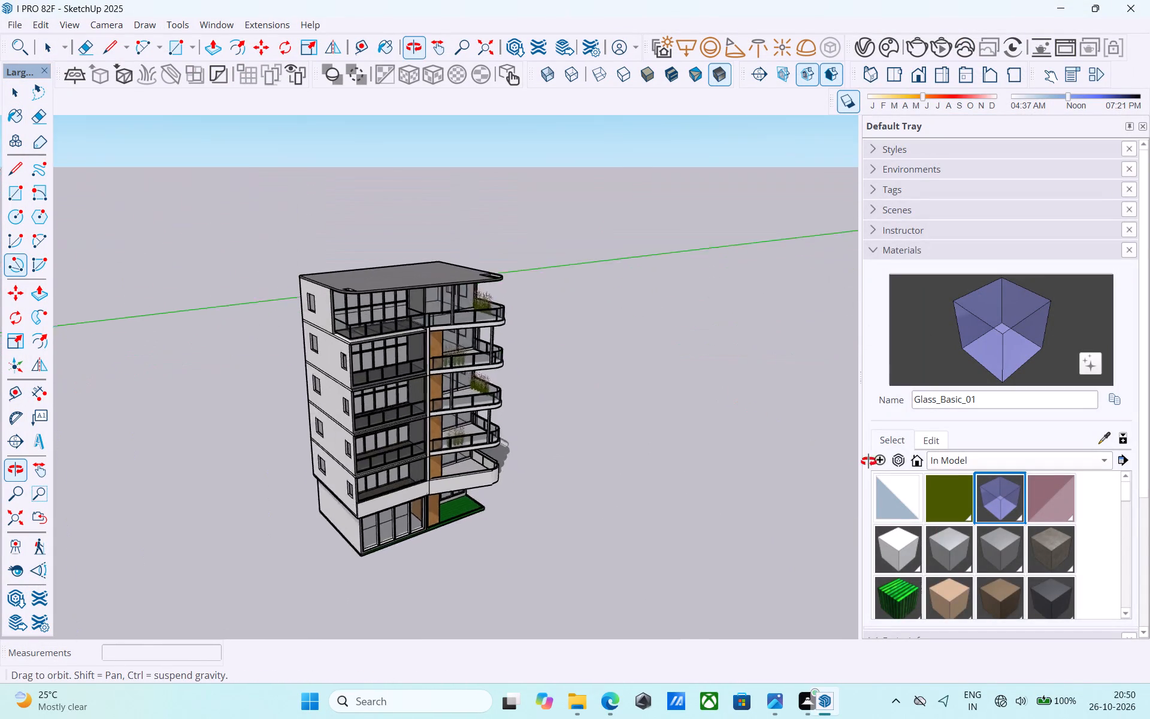
pyautogui.moveTo(868, 461); pyautogui.dragTo(957, 464, button='middle')
pyautogui.scroll(4, 530, 437)
pyautogui.scroll(1, 468, 415)
pyautogui.moveTo(468, 415); pyautogui.dragTo(559, 384, button='middle')
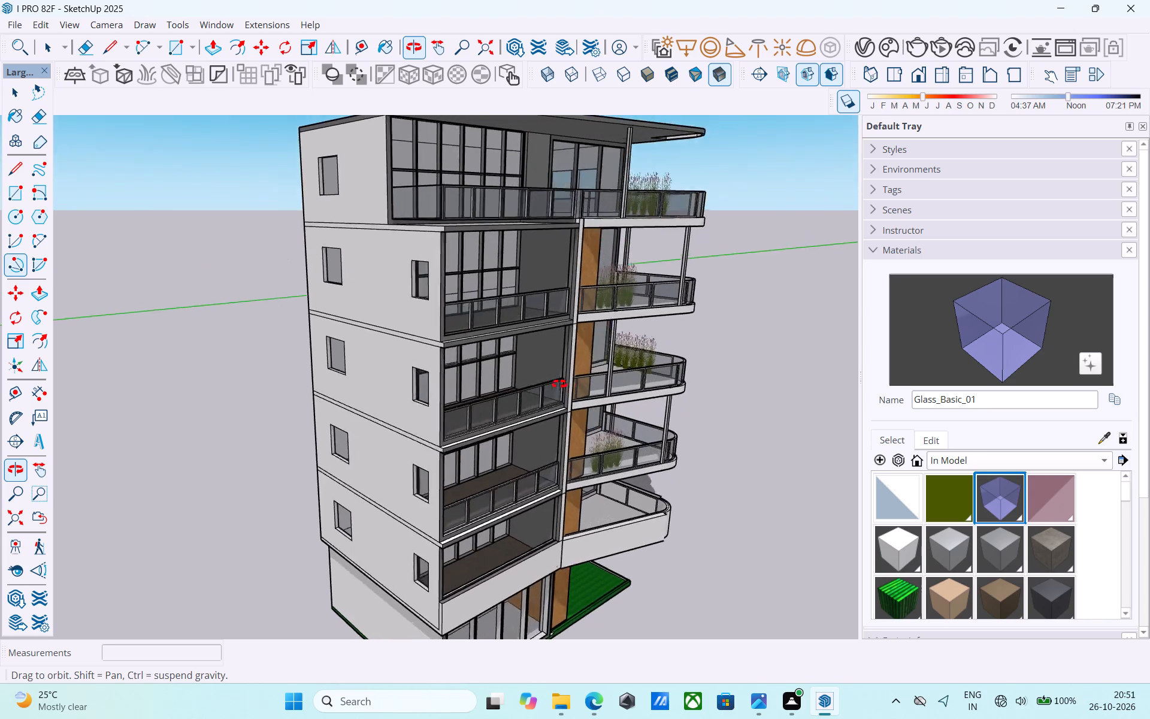
pyautogui.moveTo(559, 384); pyautogui.dragTo(414, 446, button='middle')
pyautogui.keyDown('shift'); pyautogui.moveTo(588, 425); pyautogui.dragTo(517, 434, button='middle'); pyautogui.keyUp('shift')
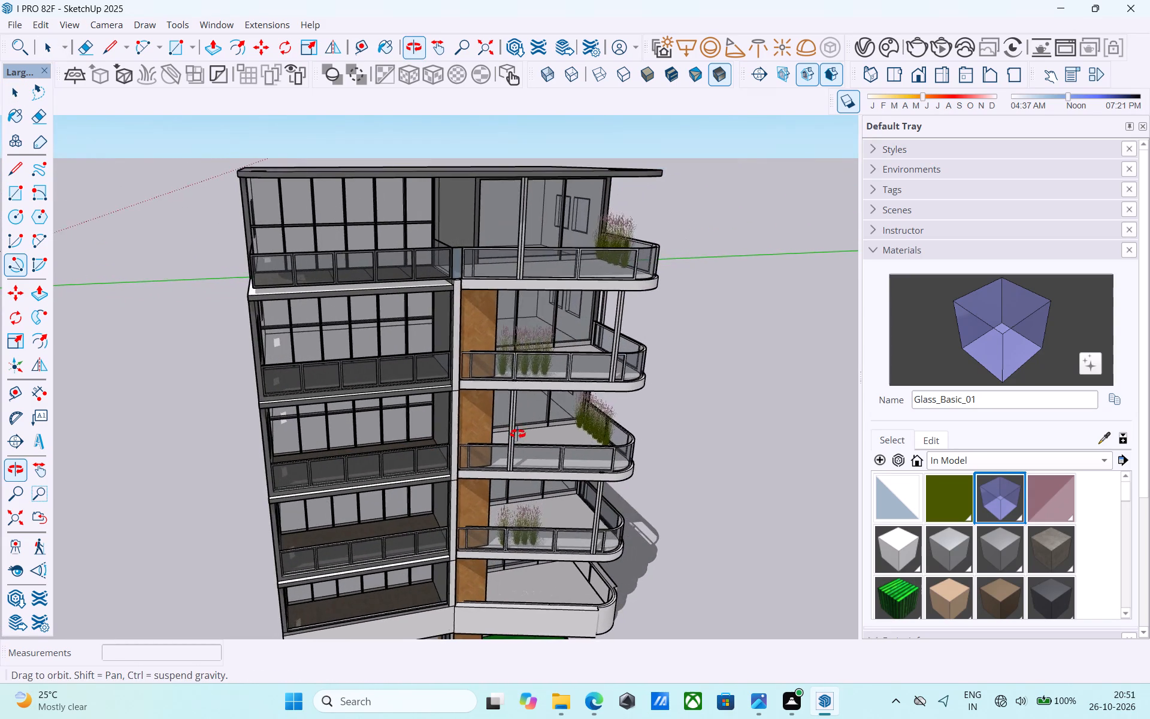
pyautogui.keyDown('shift'); pyautogui.moveTo(517, 434); pyautogui.dragTo(607, 519, button='middle'); pyautogui.keyUp('shift')
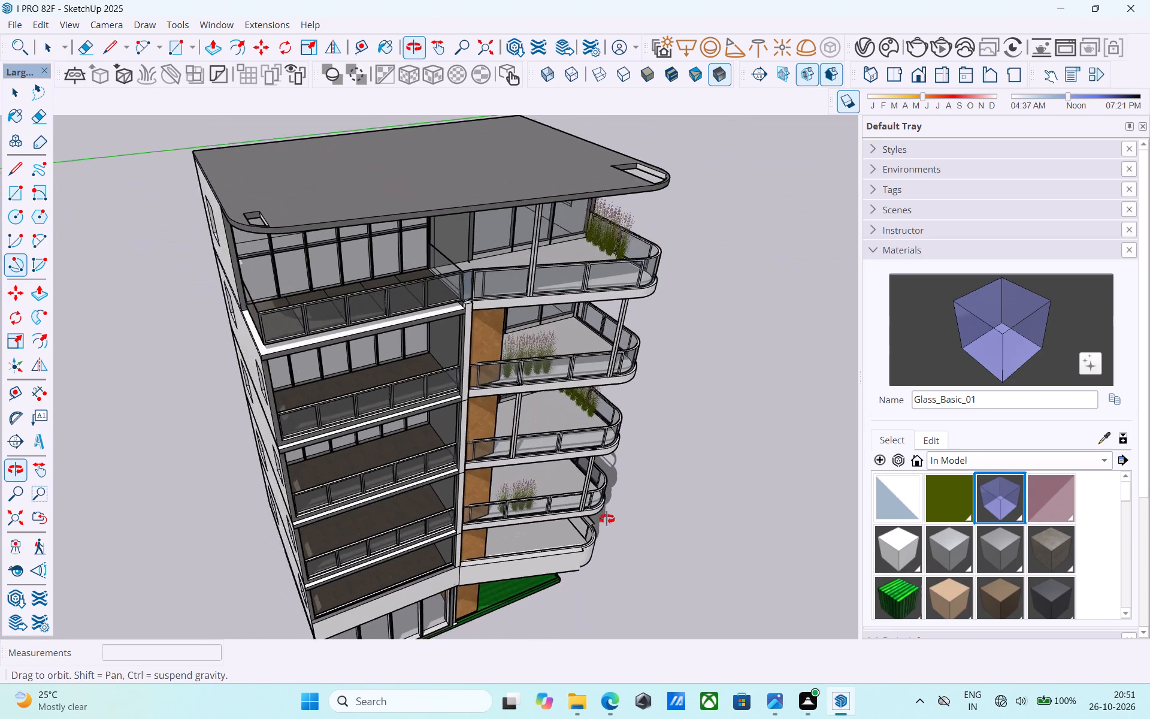
pyautogui.keyDown('shift'); pyautogui.moveTo(607, 519); pyautogui.dragTo(625, 489, button='middle'); pyautogui.keyUp('shift')
pyautogui.scroll(-2, 618, 482)
pyautogui.moveTo(615, 479); pyautogui.dragTo(606, 470, button='middle')
pyautogui.scroll(-4, 646, 398)
pyautogui.moveTo(610, 453); pyautogui.dragTo(532, 473, button='middle')
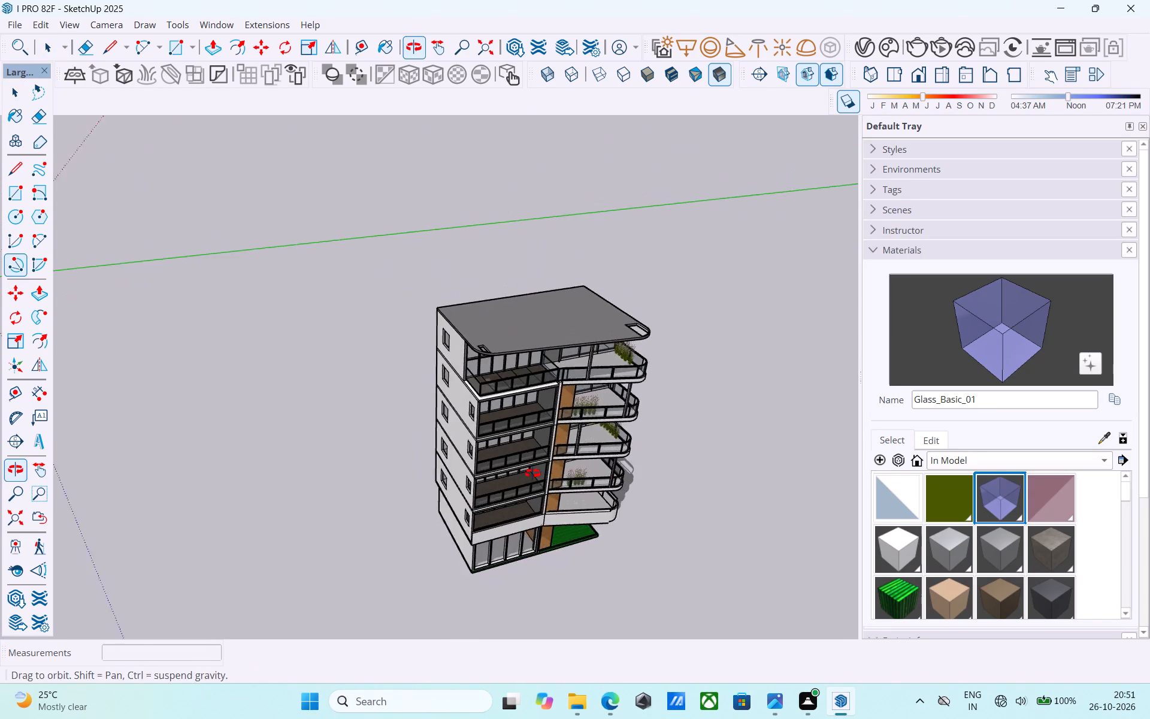
# Examine the roof overhang, its cut-outs and the stacked balconies from above, from the front and from below.
pyautogui.moveTo(532, 473); pyautogui.dragTo(531, 474, button='middle')
pyautogui.middleClick(531, 474)
pyautogui.scroll(4, 595, 417)
pyautogui.scroll(-1, 592, 430)
pyautogui.moveTo(592, 430); pyautogui.dragTo(571, 383, button='middle')
pyautogui.scroll(2, 577, 373)
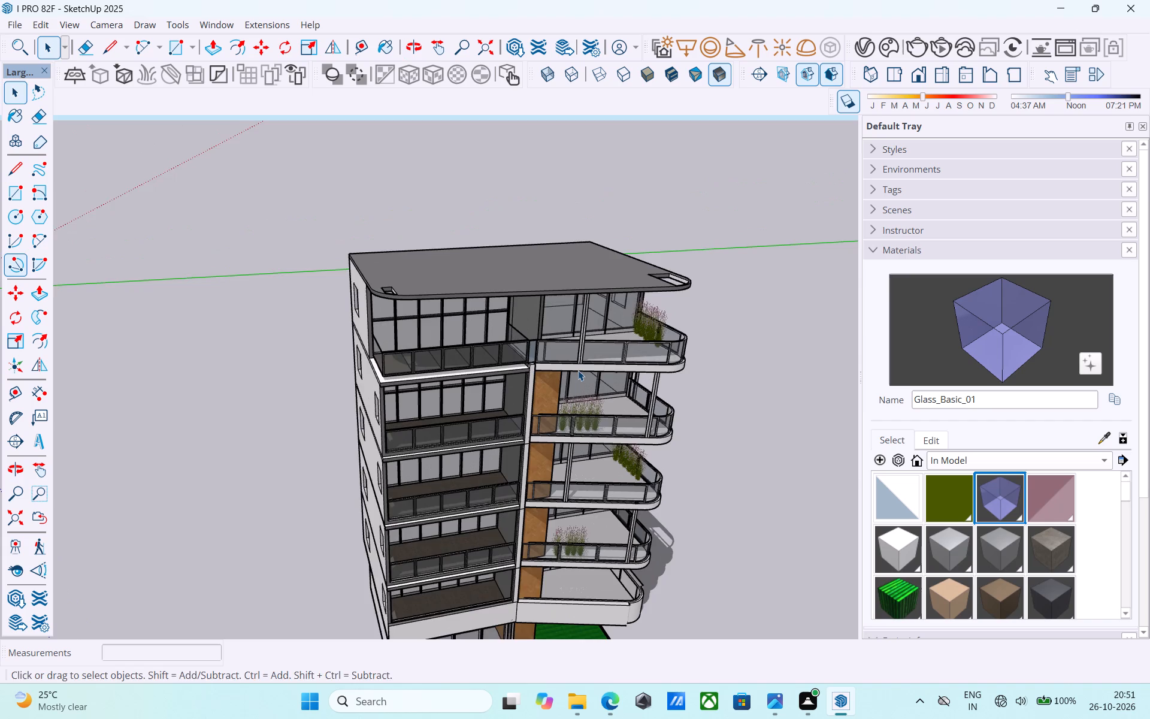
pyautogui.scroll(-2, 578, 370)
pyautogui.moveTo(577, 370); pyautogui.dragTo(569, 338, button='middle')
pyautogui.moveTo(681, 349); pyautogui.dragTo(609, 434, button='middle')
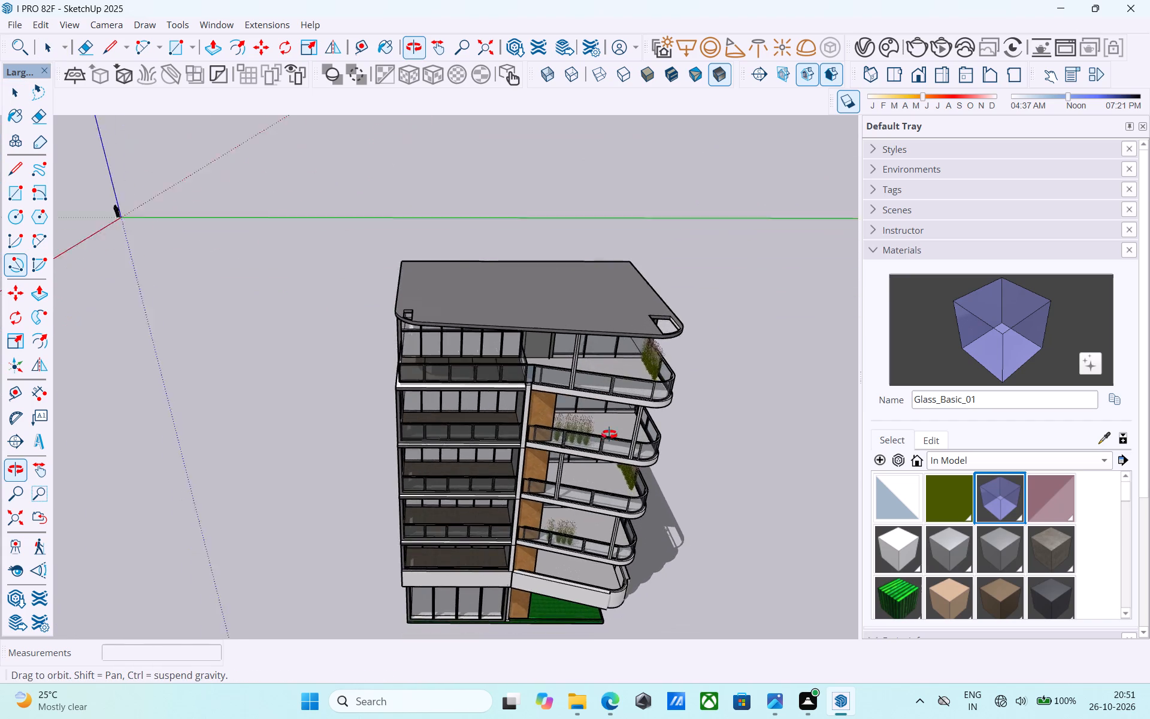
pyautogui.moveTo(609, 434); pyautogui.dragTo(685, 176, button='middle')
pyautogui.moveTo(704, 343); pyautogui.dragTo(703, 342, button='middle')
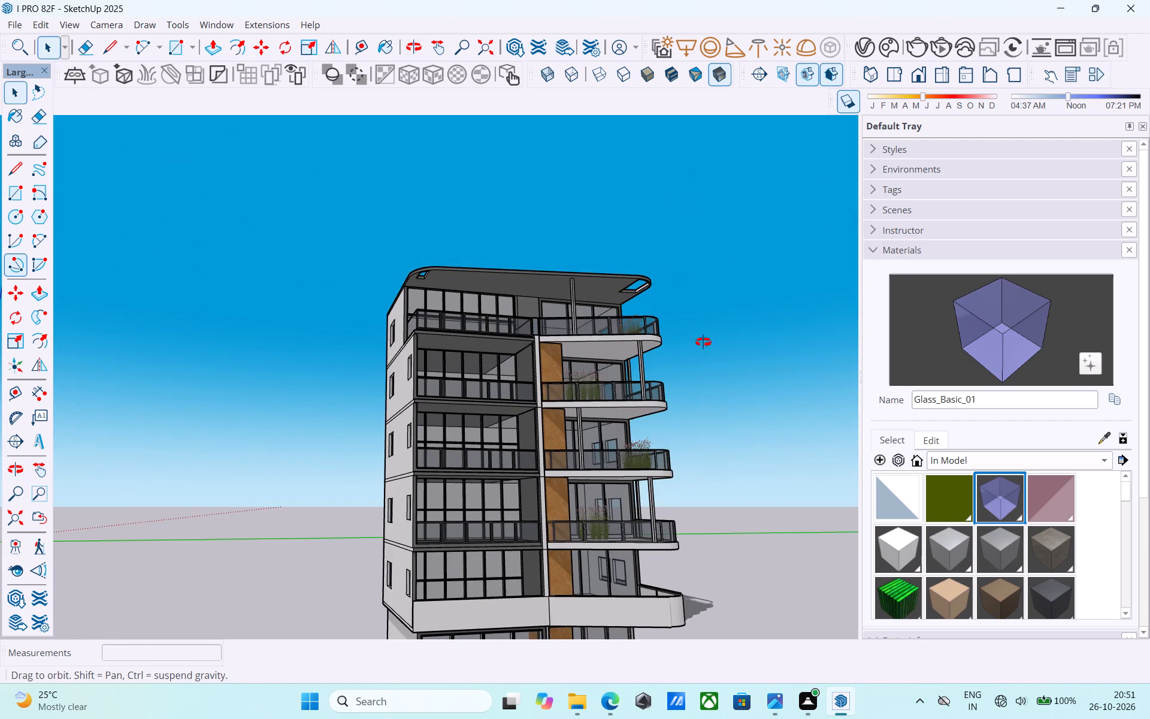
pyautogui.moveTo(703, 342); pyautogui.dragTo(779, 595, button='middle')
pyautogui.moveTo(700, 510); pyautogui.dragTo(694, 530, button='middle')
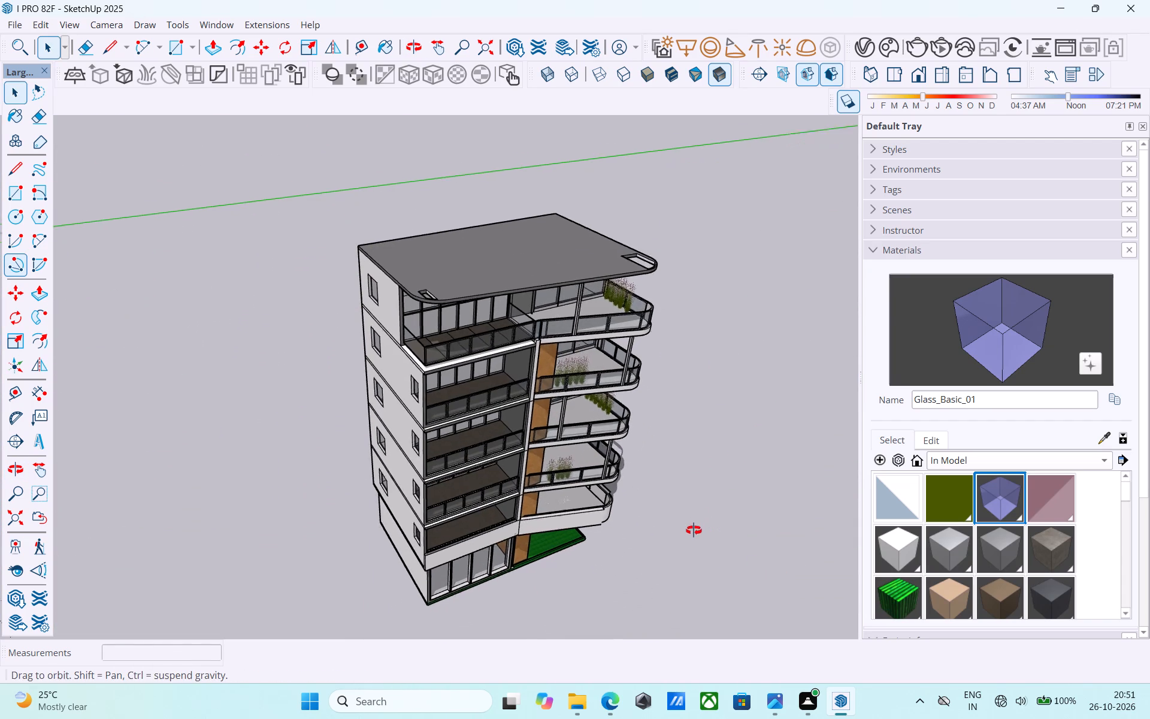
pyautogui.moveTo(694, 530); pyautogui.dragTo(692, 539, button='middle')
pyautogui.scroll(1, 724, 482)
pyautogui.moveTo(716, 469); pyautogui.dragTo(630, 410, button='middle')
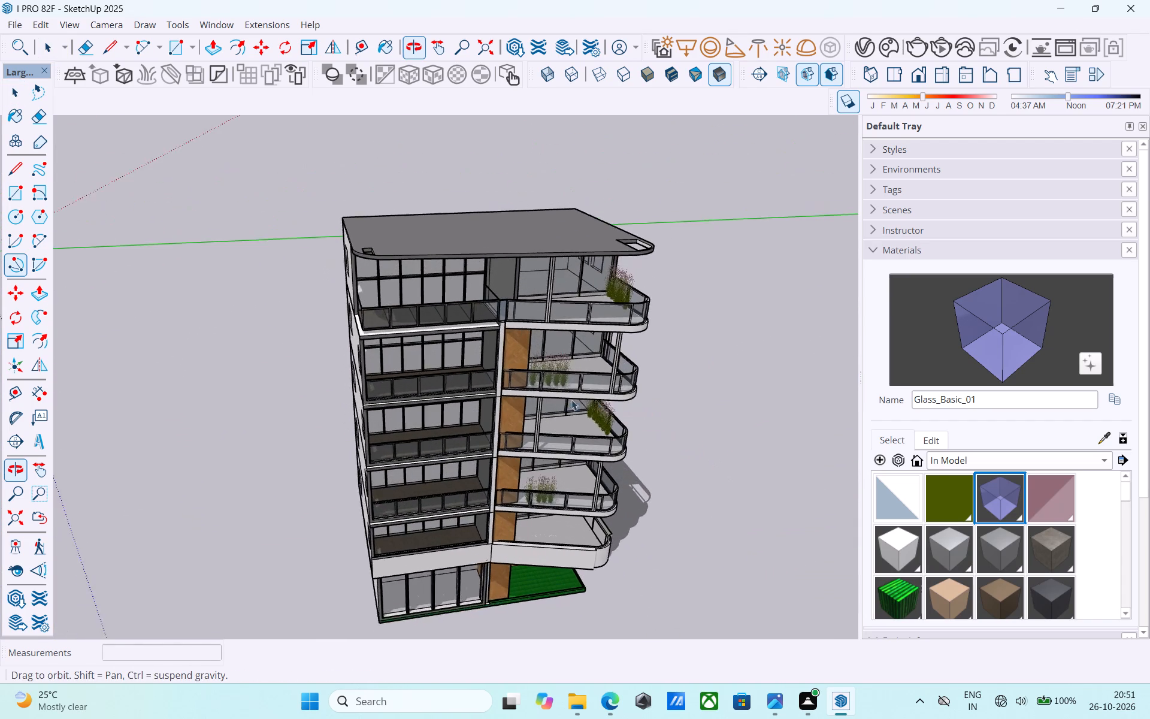
pyautogui.scroll(2, 553, 397)
pyautogui.moveTo(537, 394); pyautogui.dragTo(532, 389, button='middle')
pyautogui.keyDown('shift'); pyautogui.moveTo(530, 389); pyautogui.dragTo(532, 397, button='middle'); pyautogui.keyUp('shift')
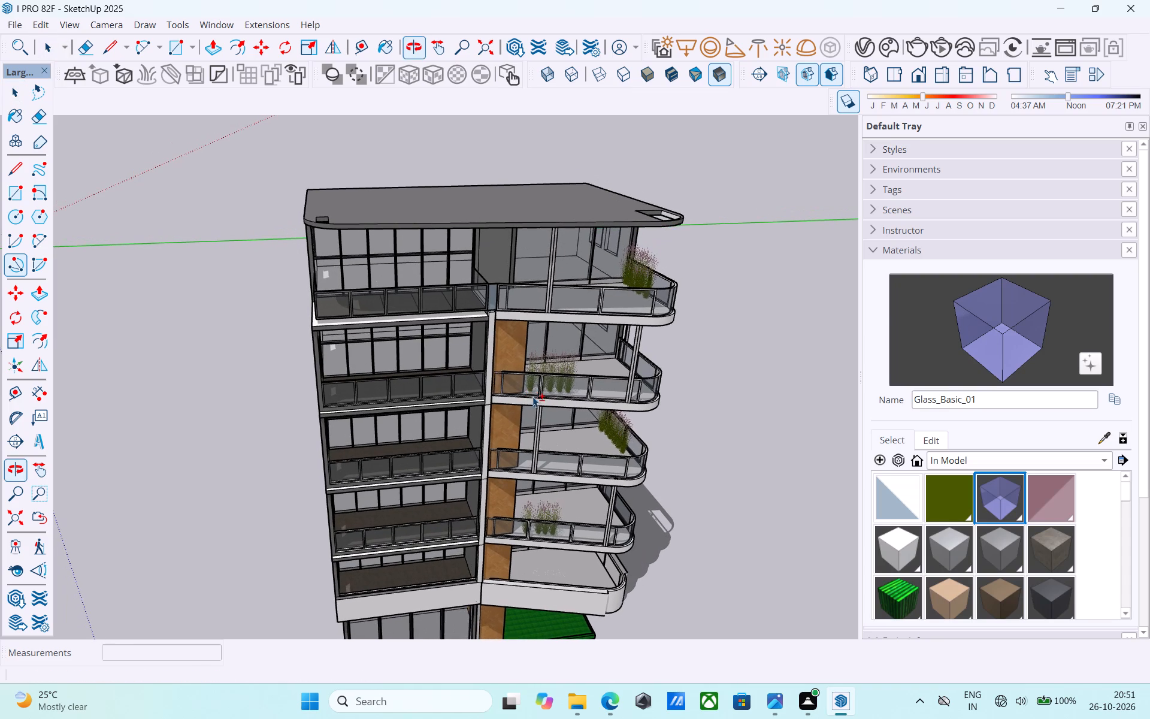
pyautogui.moveTo(533, 389); pyautogui.dragTo(532, 354, button='middle')
pyautogui.keyDown('shift'); pyautogui.scroll(1, 532, 354); pyautogui.keyUp('shift')
# Render the building with V-Ray from a raised corner view showing the curved balconies, roof and windowed side wall.
pyautogui.moveTo(454, 380); pyautogui.dragTo(247, 391, button='middle')
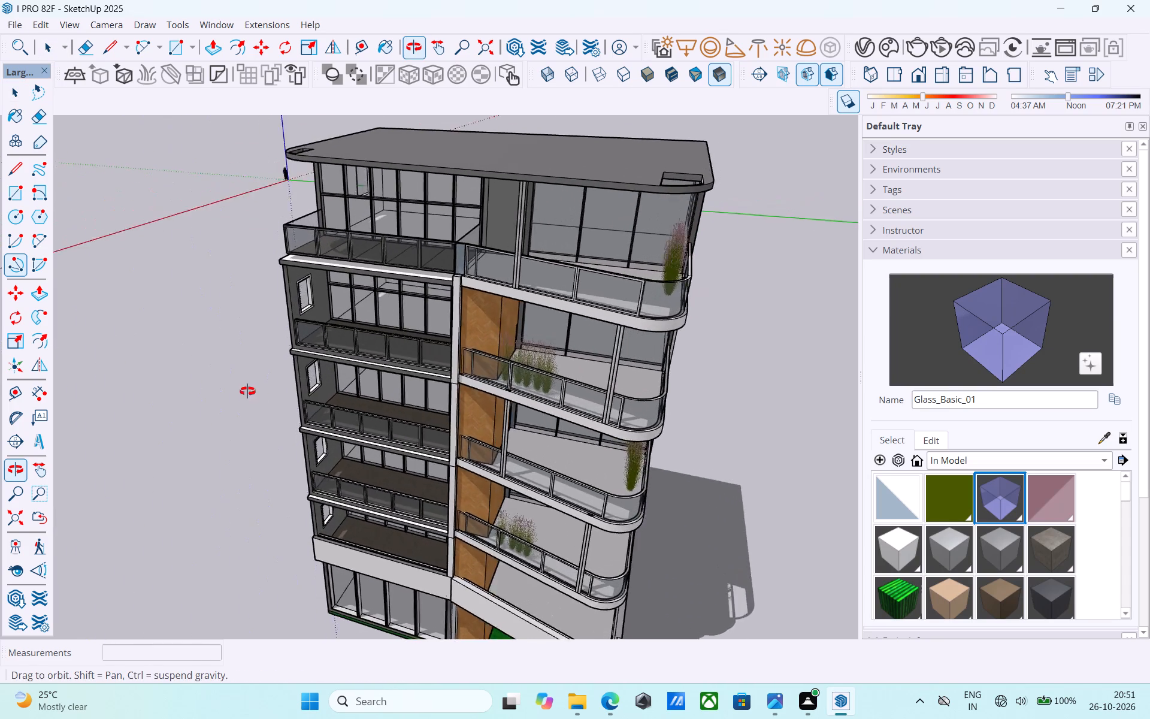
pyautogui.moveTo(247, 391); pyautogui.dragTo(246, 391, button='middle')
pyautogui.moveTo(541, 365); pyautogui.dragTo(317, 383, button='middle')
pyautogui.keyDown('shift'); pyautogui.moveTo(529, 412); pyautogui.dragTo(495, 333, button='middle'); pyautogui.keyUp('shift')
pyautogui.scroll(-2, 495, 333)
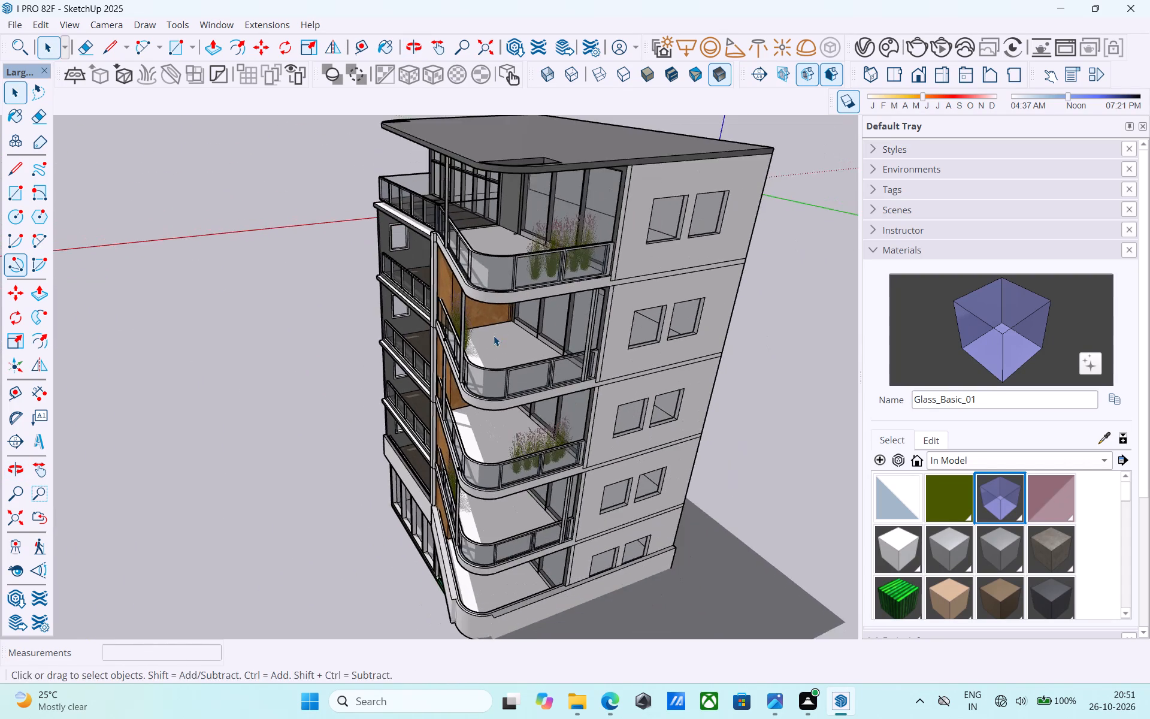
pyautogui.scroll(-3, 494, 336)
pyautogui.moveTo(494, 336); pyautogui.dragTo(516, 272, button='middle')
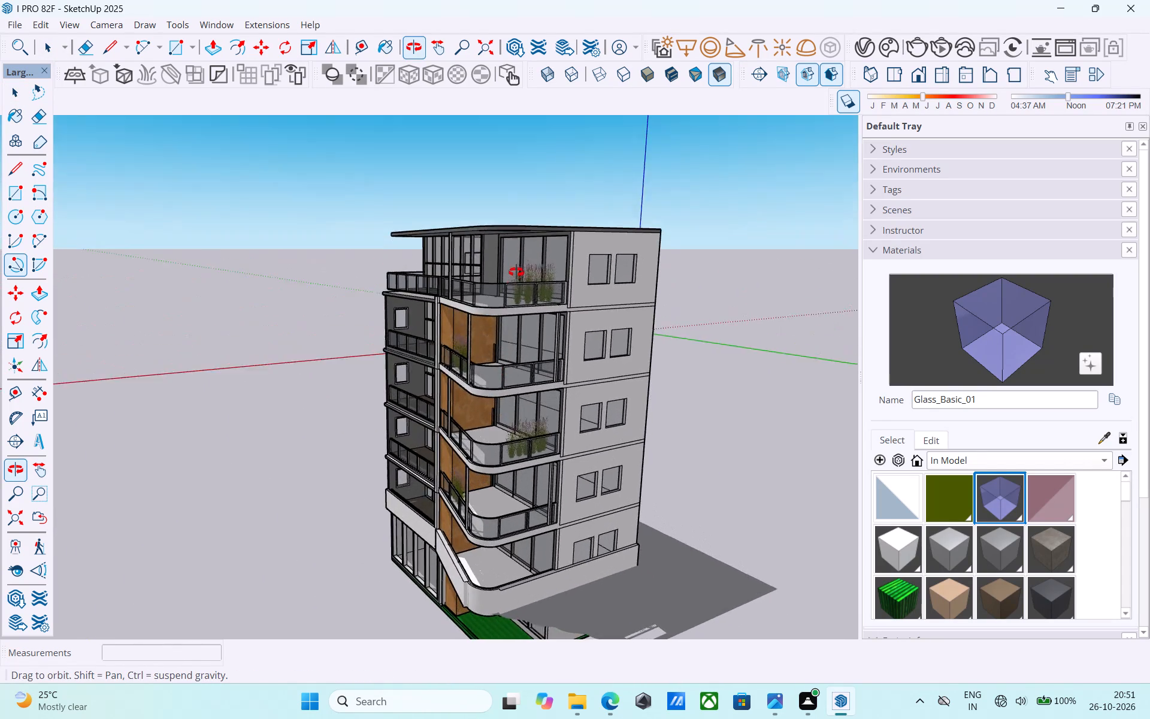
pyautogui.moveTo(516, 272); pyautogui.dragTo(518, 269, button='middle')
pyautogui.keyDown('shift'); pyautogui.moveTo(529, 368); pyautogui.dragTo(547, 458, button='middle'); pyautogui.keyUp('shift')
pyautogui.keyDown('shift'); pyautogui.scroll(1, 531, 370); pyautogui.keyUp('shift')
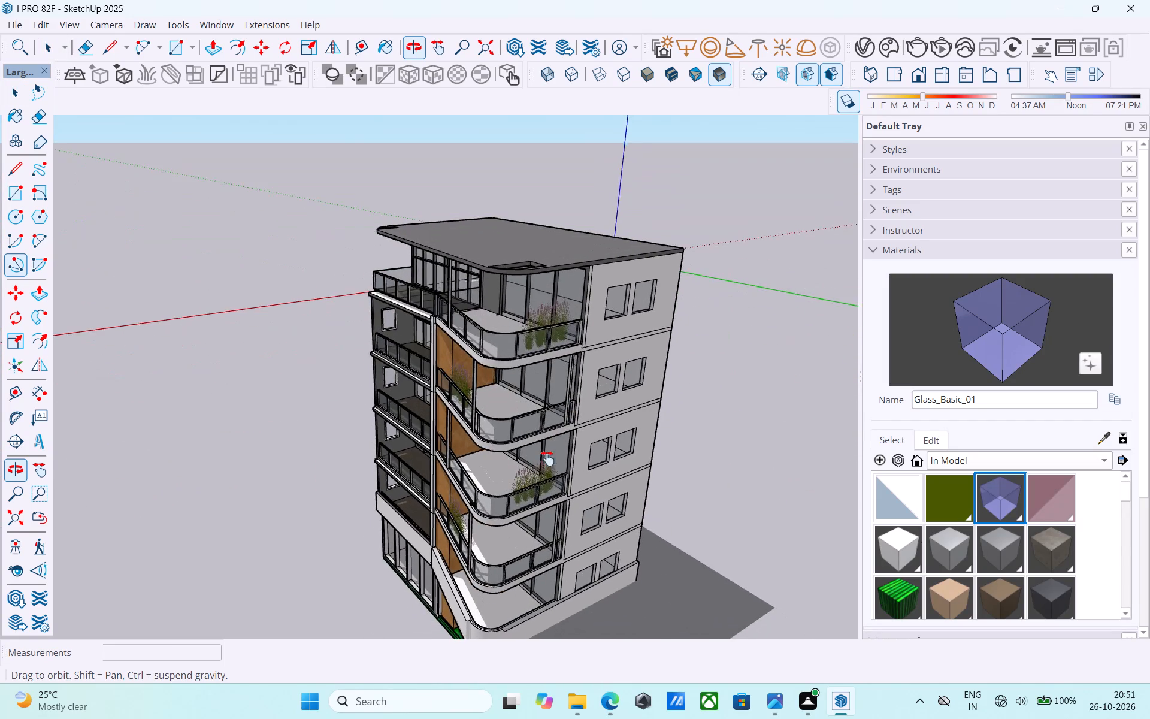
pyautogui.keyDown('shift'); pyautogui.moveTo(547, 458); pyautogui.dragTo(556, 443, button='middle'); pyautogui.keyUp('shift')
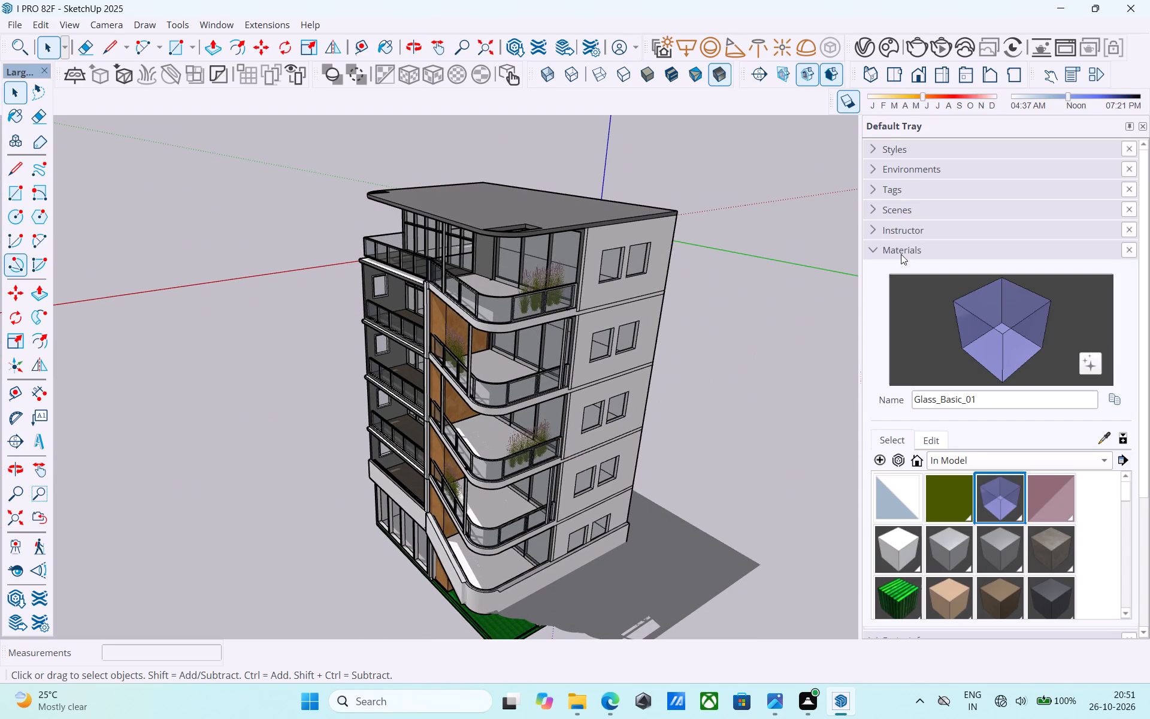
pyautogui.click(909, 50)
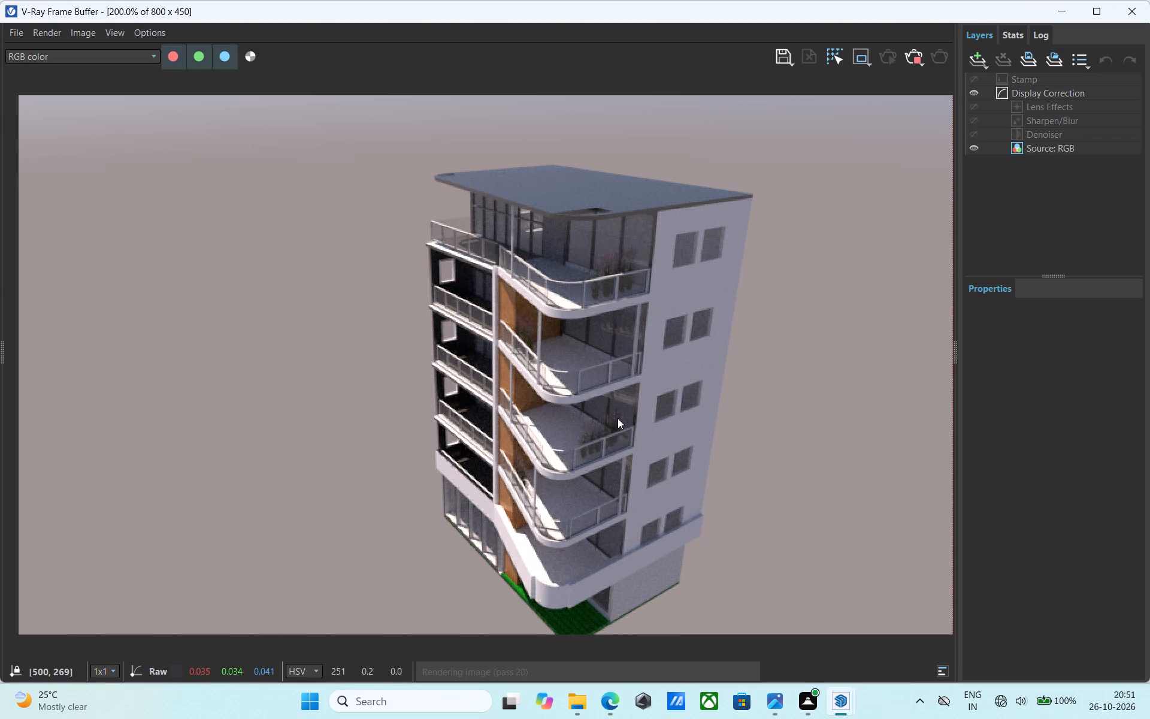
# Inspect the rendered balconies, railings and planters up close and as a whole, then close the rendered image.
pyautogui.scroll(1, 617, 417)
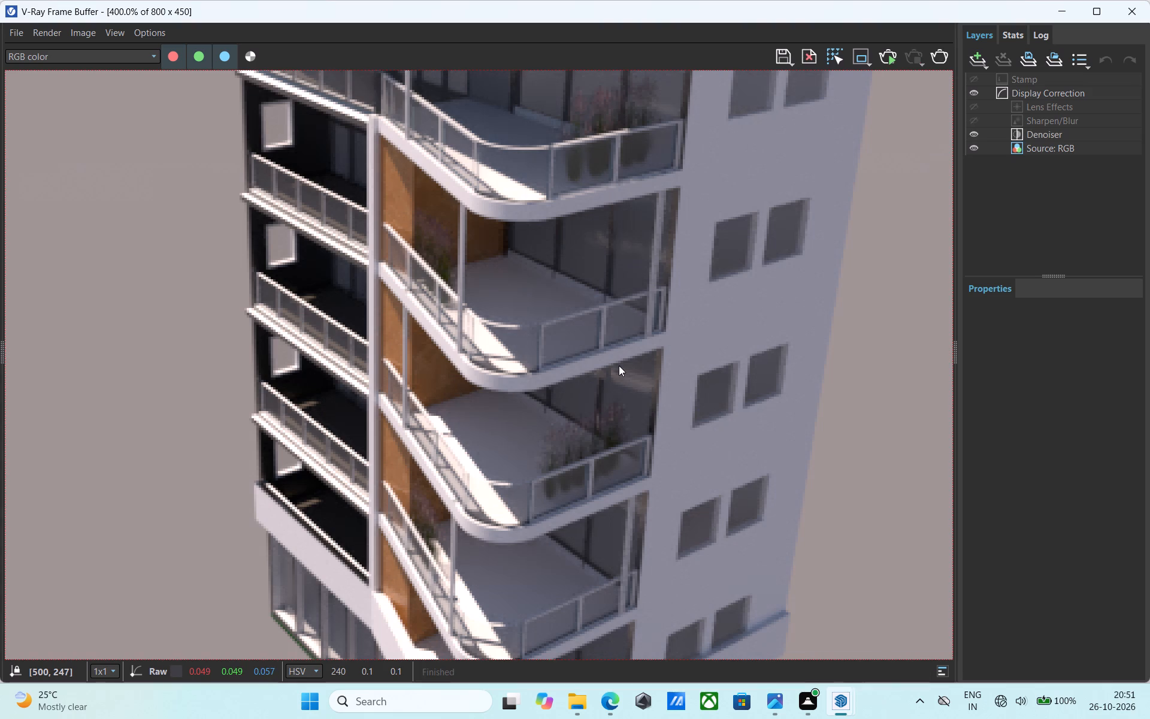
pyautogui.scroll(-2, 619, 365)
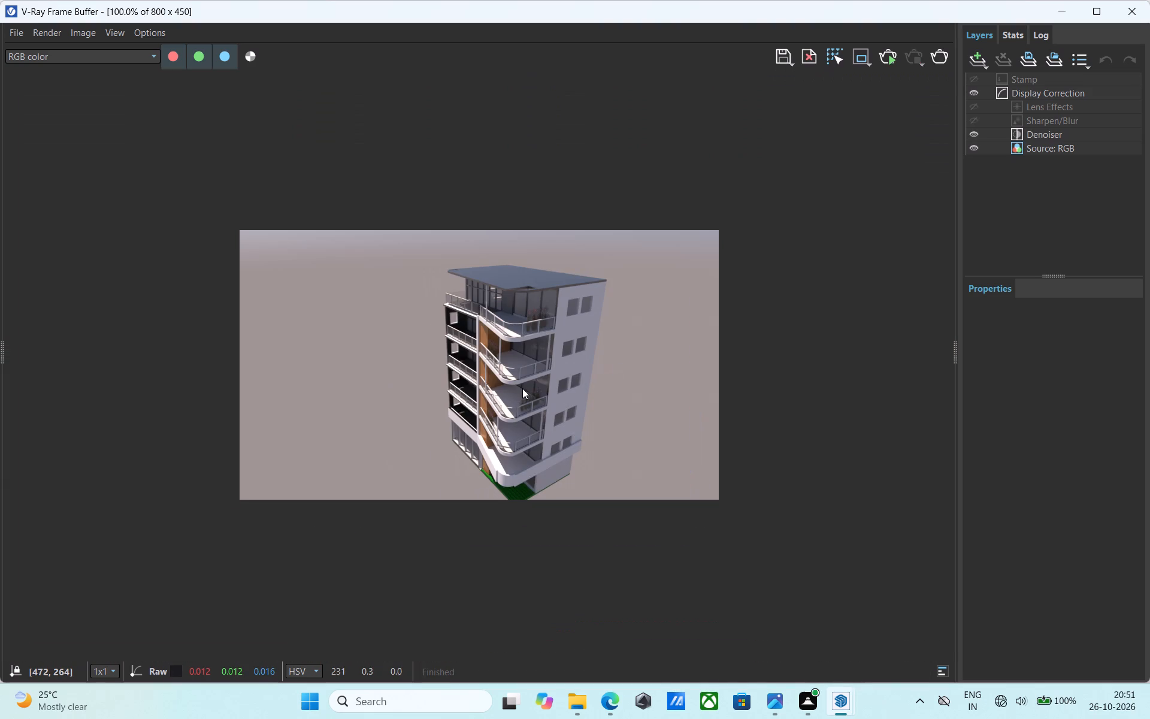
pyautogui.scroll(3, 522, 388)
pyautogui.scroll(-1, 522, 388)
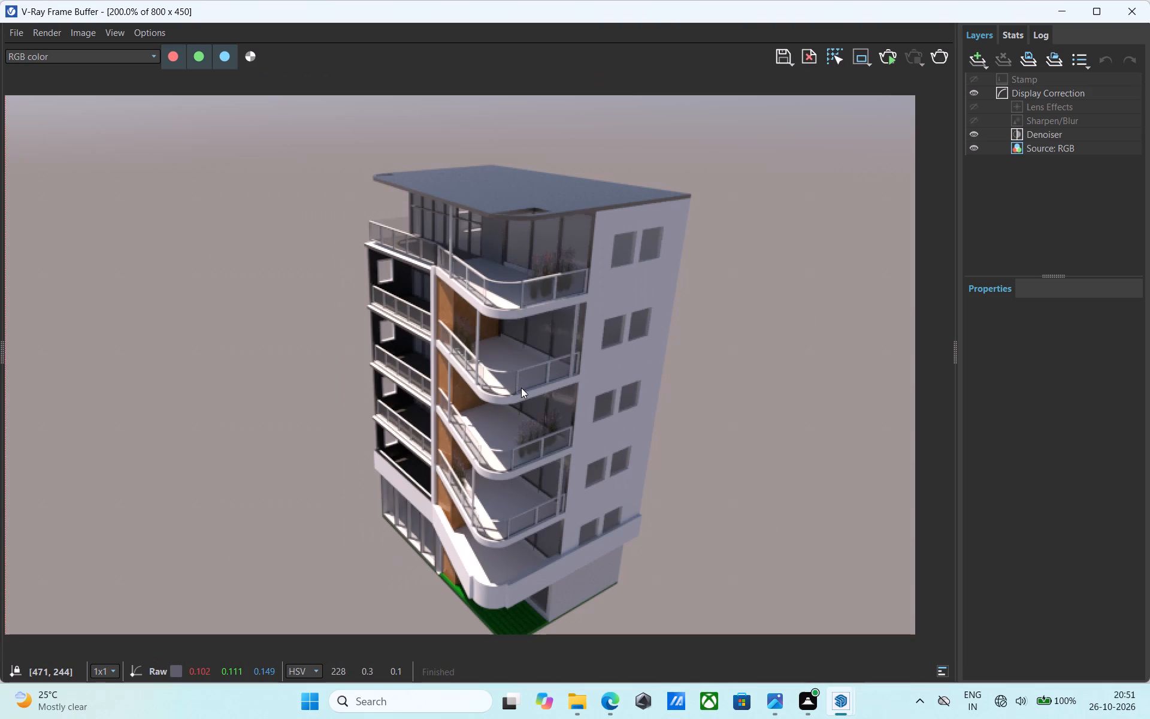
pyautogui.scroll(1, 521, 388)
pyautogui.scroll(-1, 521, 388)
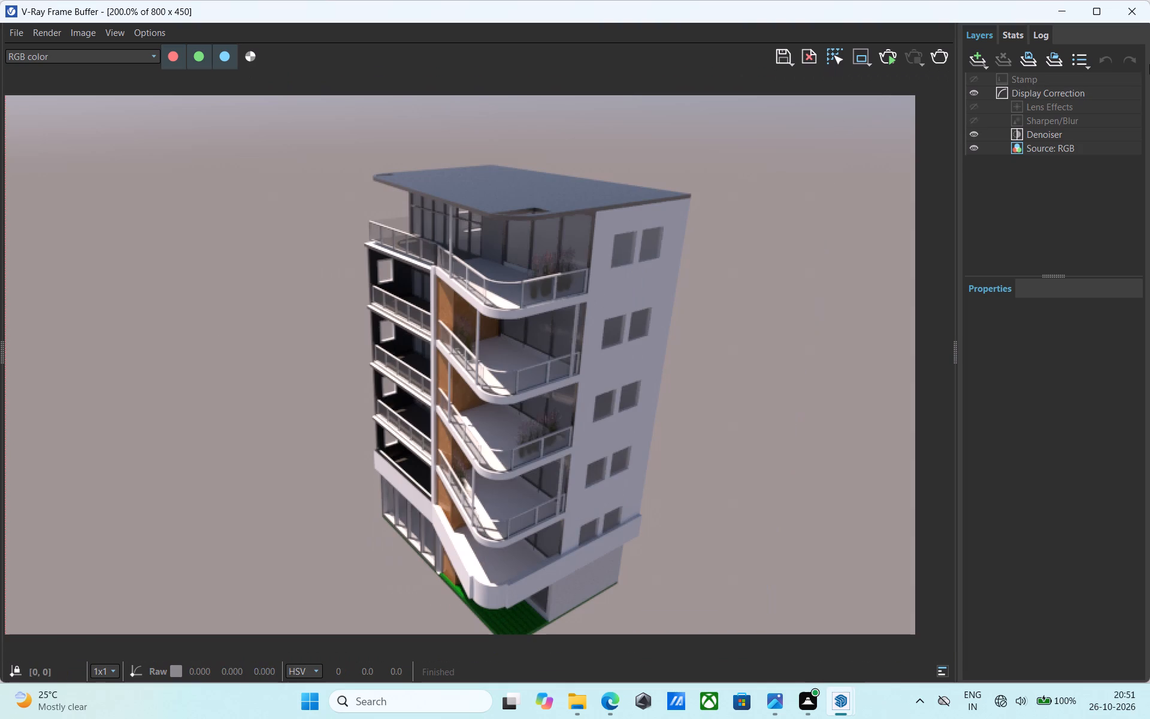
pyautogui.click(1127, 14)
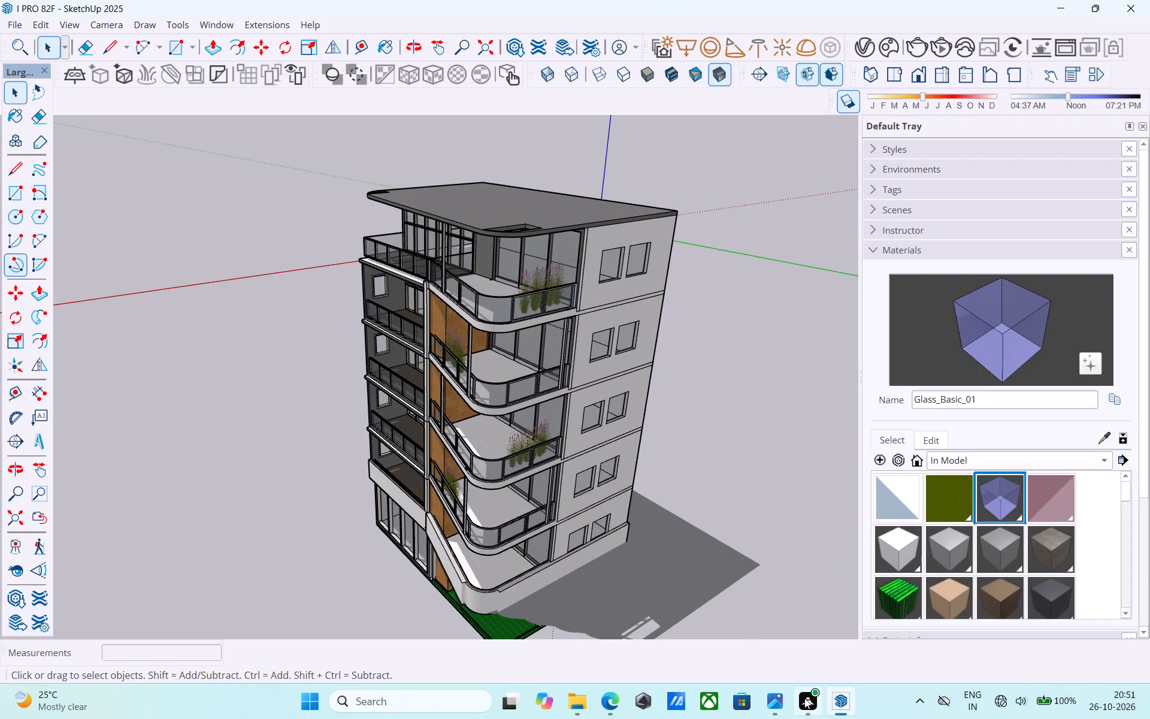
# Examine the windowed side wall, its top-floor window openings and the blank rear wall from several angles.
pyautogui.moveTo(487, 519); pyautogui.dragTo(510, 443, button='middle')
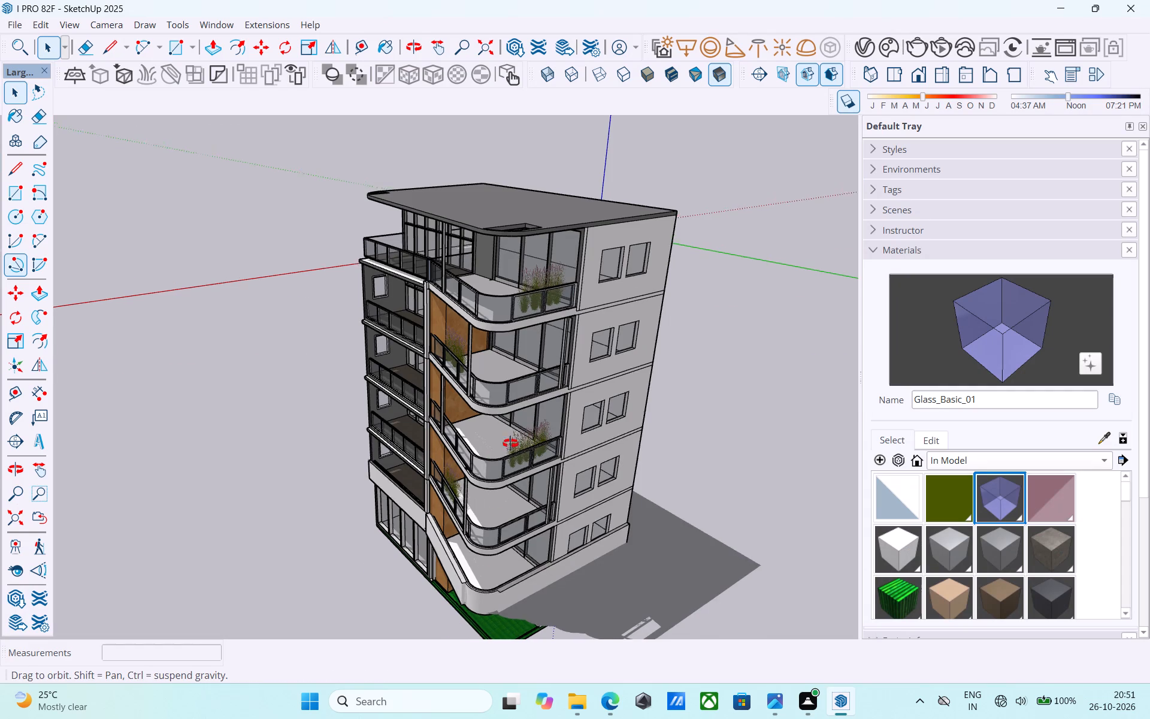
pyautogui.moveTo(510, 443); pyautogui.dragTo(163, 397, button='middle')
pyautogui.scroll(1, 391, 228)
pyautogui.scroll(3, 624, 170)
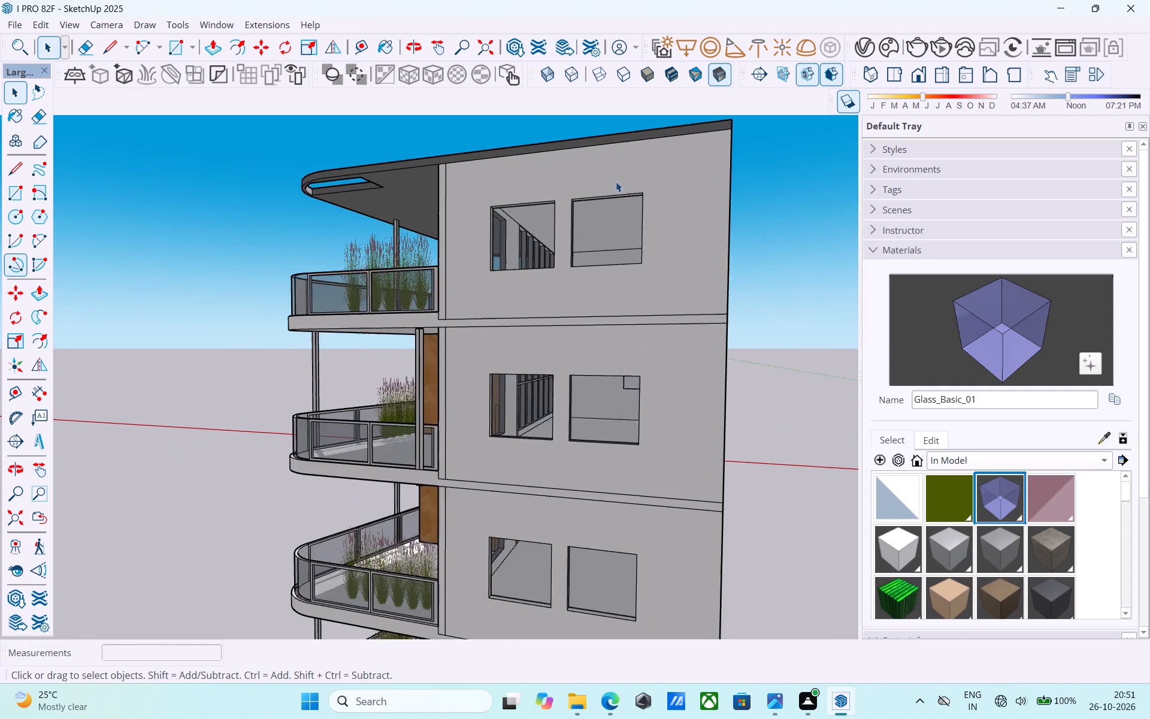
pyautogui.scroll(15, 616, 182)
pyautogui.moveTo(492, 283); pyautogui.dragTo(474, 373, button='middle')
pyautogui.scroll(-2, 474, 373)
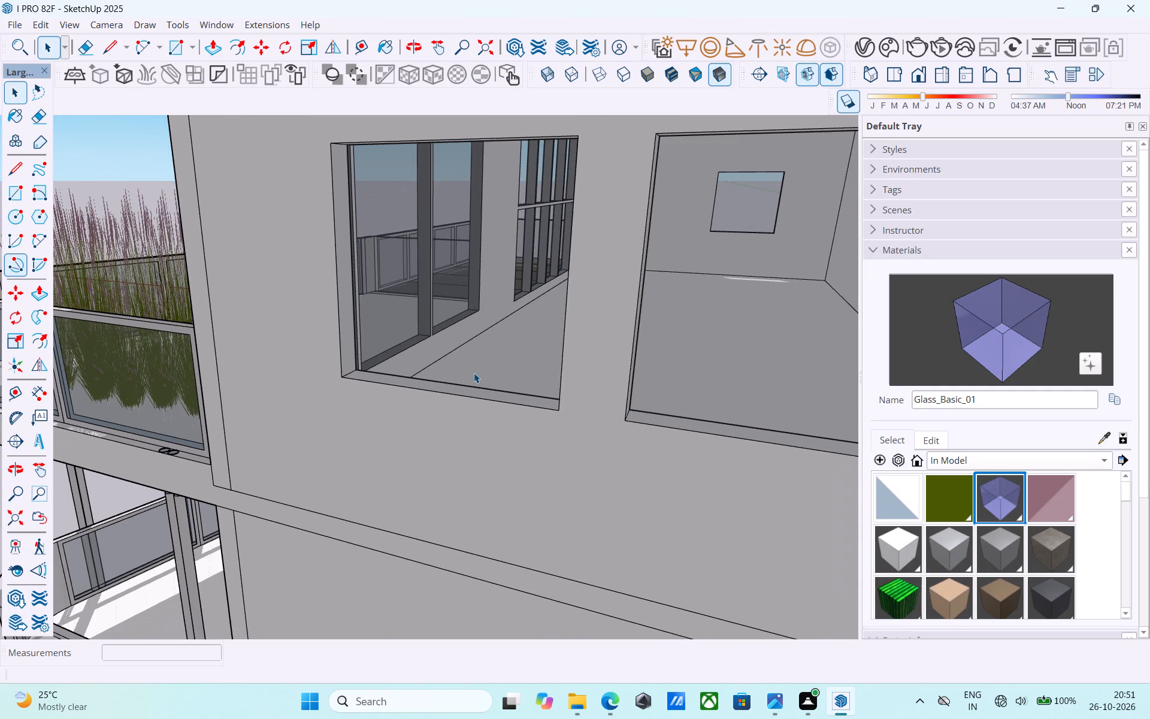
pyautogui.scroll(-15, 474, 372)
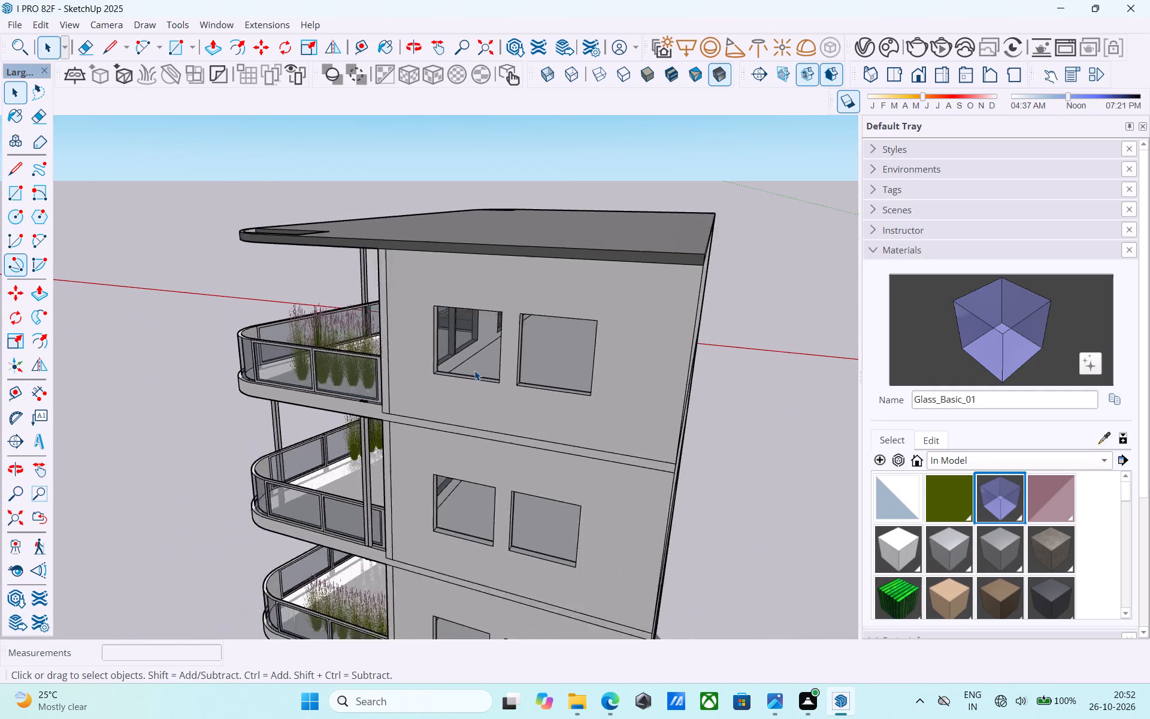
pyautogui.scroll(-13, 474, 370)
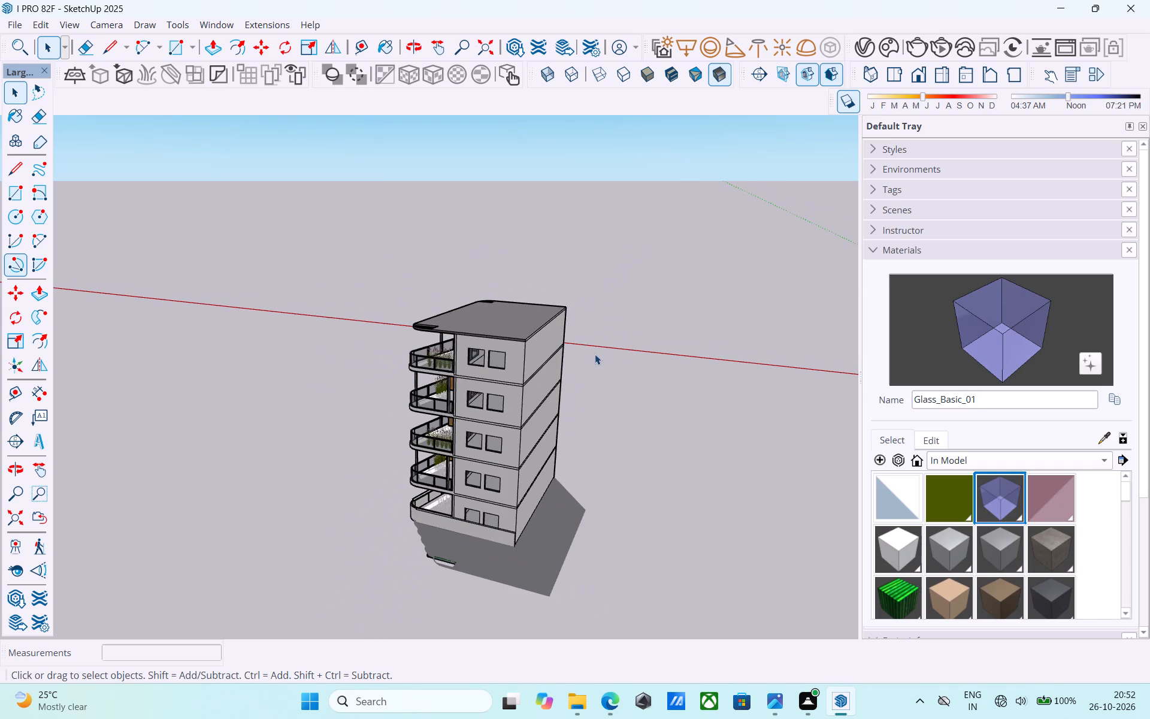
pyautogui.moveTo(565, 352); pyautogui.dragTo(234, 401, button='middle')
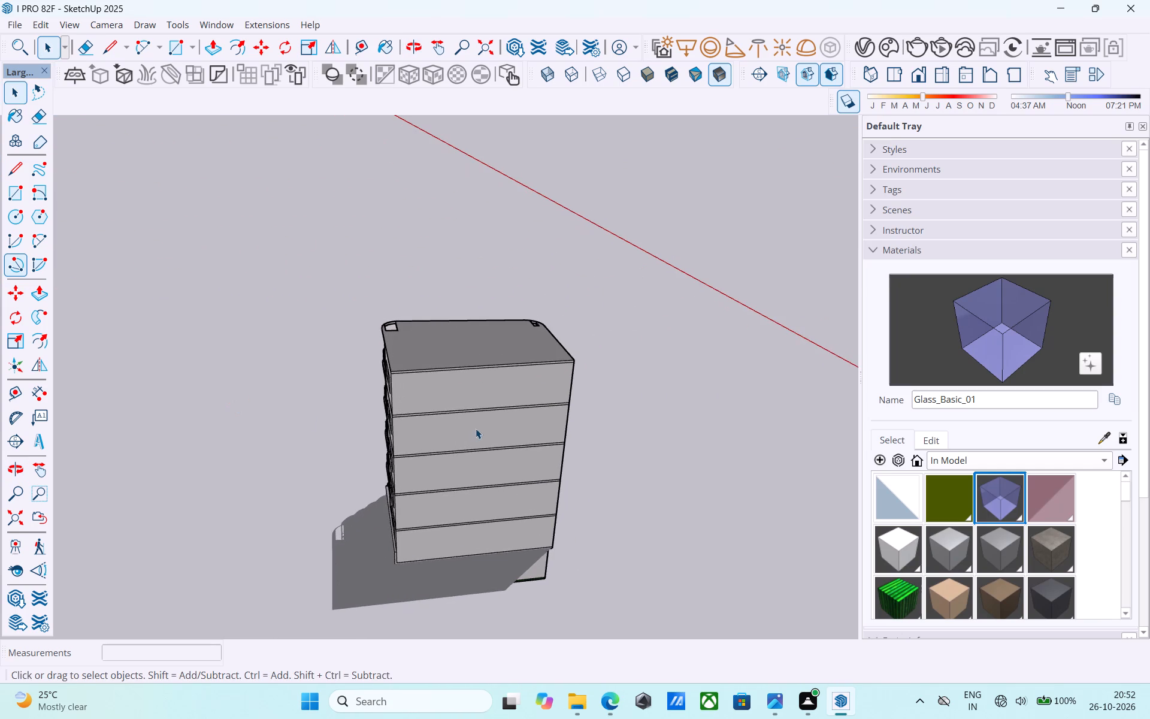
# Push/Pull the lowest thin floor band above the first-floor wall on the blank rear facade outward by 6".
pyautogui.scroll(8, 436, 402)
pyautogui.moveTo(416, 401); pyautogui.dragTo(477, 361, button='middle')
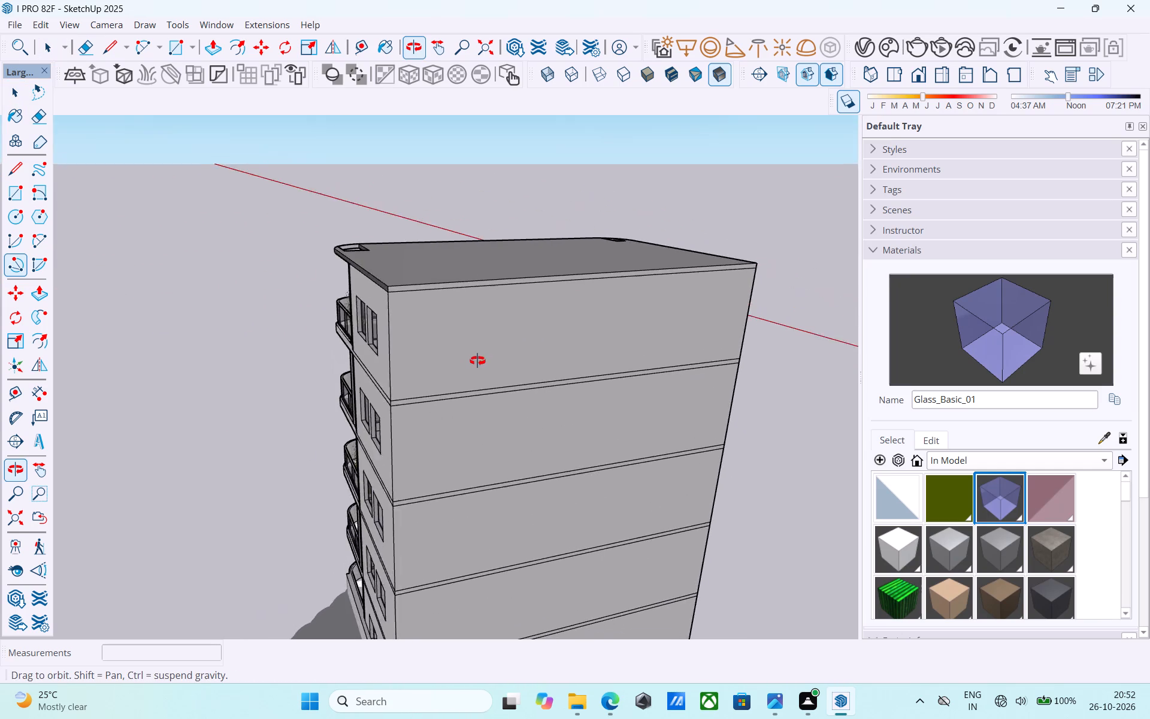
pyautogui.moveTo(477, 361); pyautogui.dragTo(557, 241, button='middle')
pyautogui.scroll(1, 471, 564)
pyautogui.moveTo(470, 574); pyautogui.dragTo(532, 274, button='middle')
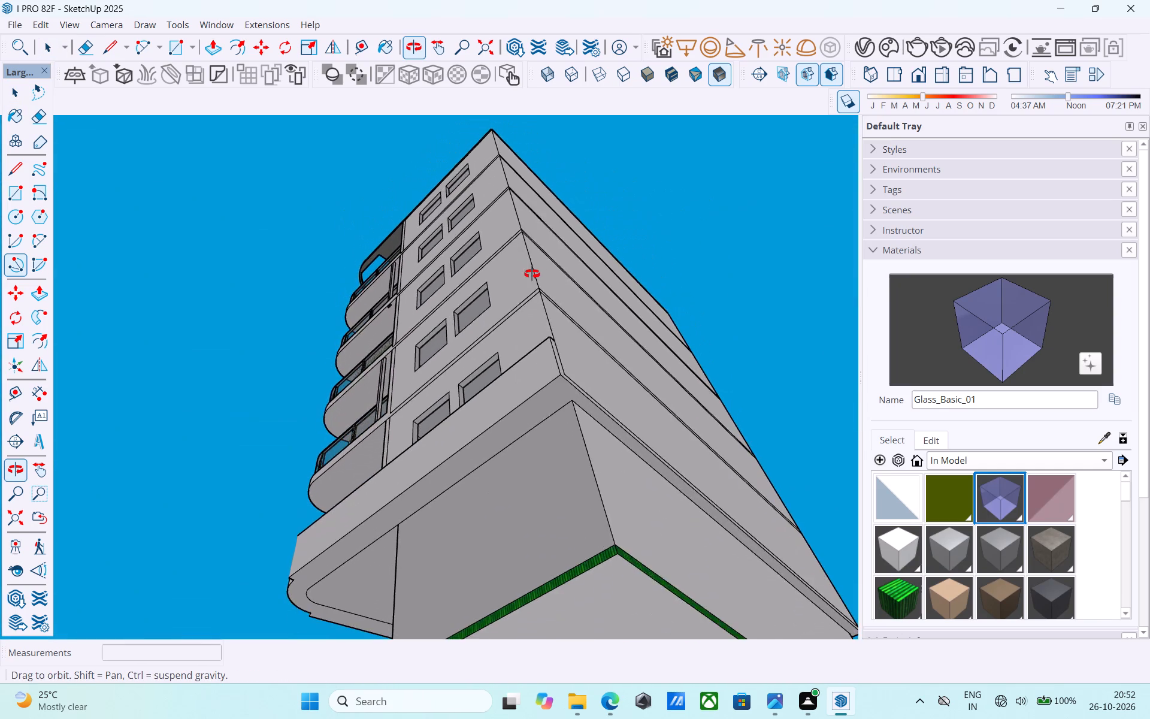
pyautogui.moveTo(532, 274); pyautogui.dragTo(418, 433, button='middle')
pyautogui.scroll(9, 462, 483)
pyautogui.click(459, 516)
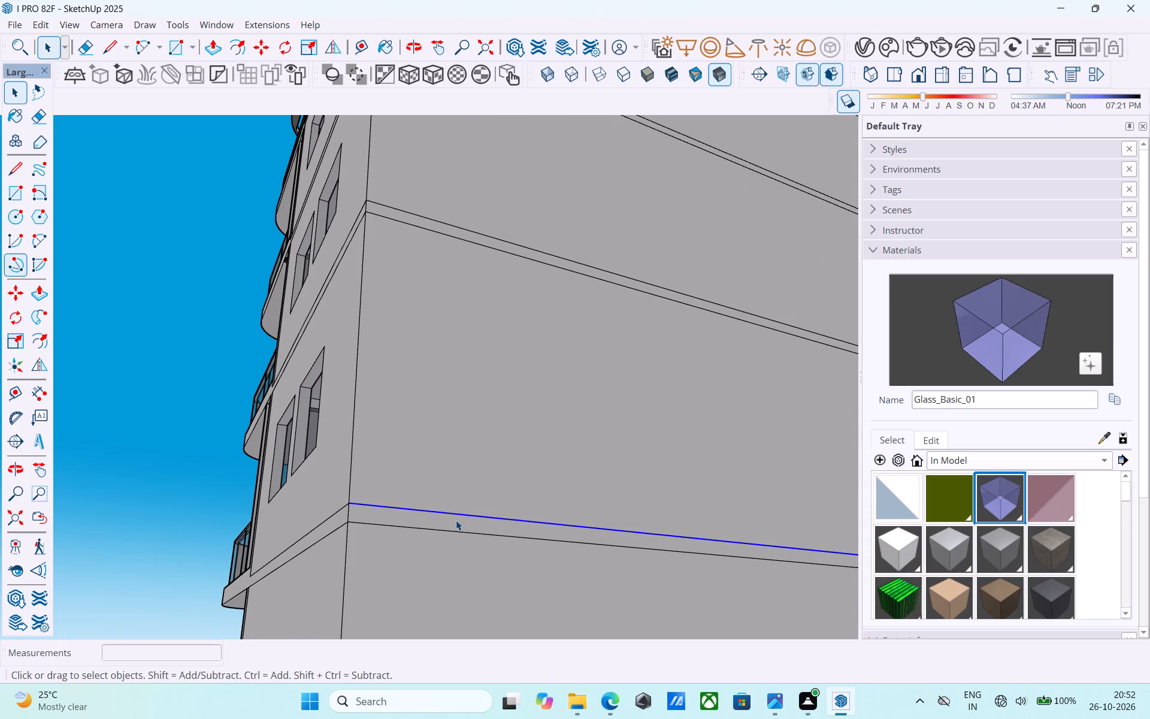
pyautogui.click(456, 520)
pyautogui.press('p')
pyautogui.click(456, 520)
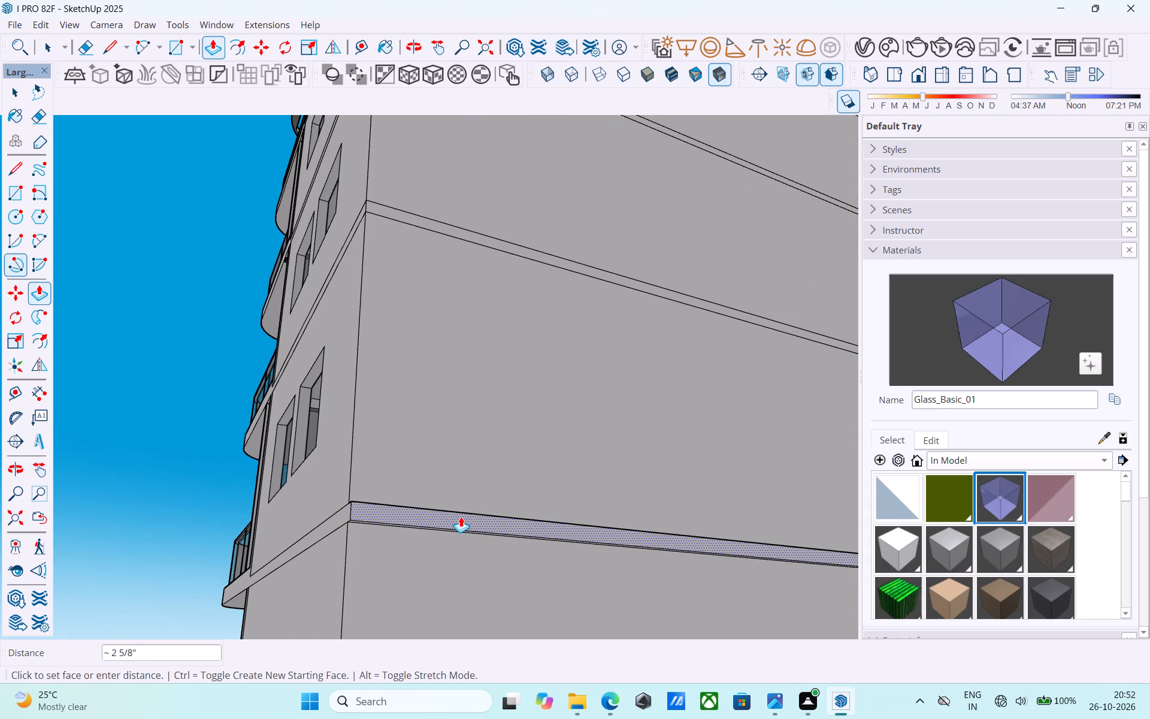
pyautogui.press('6')
pyautogui.hotkey('shift', '"')
pyautogui.press('Return')
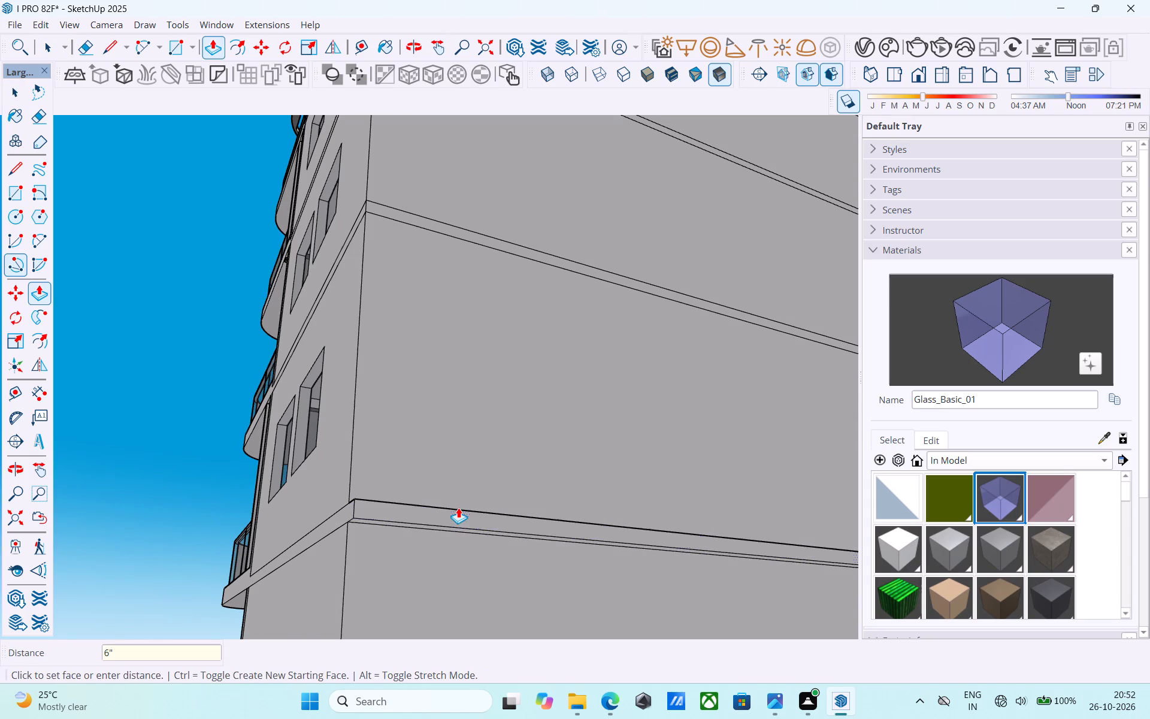
# Repeat the 6" pull on the three floor bands above it on the blank rear facade.
pyautogui.scroll(-1, 473, 339)
pyautogui.keyDown('shift'); pyautogui.moveTo(471, 339); pyautogui.dragTo(467, 567, button='middle'); pyautogui.keyUp('shift')
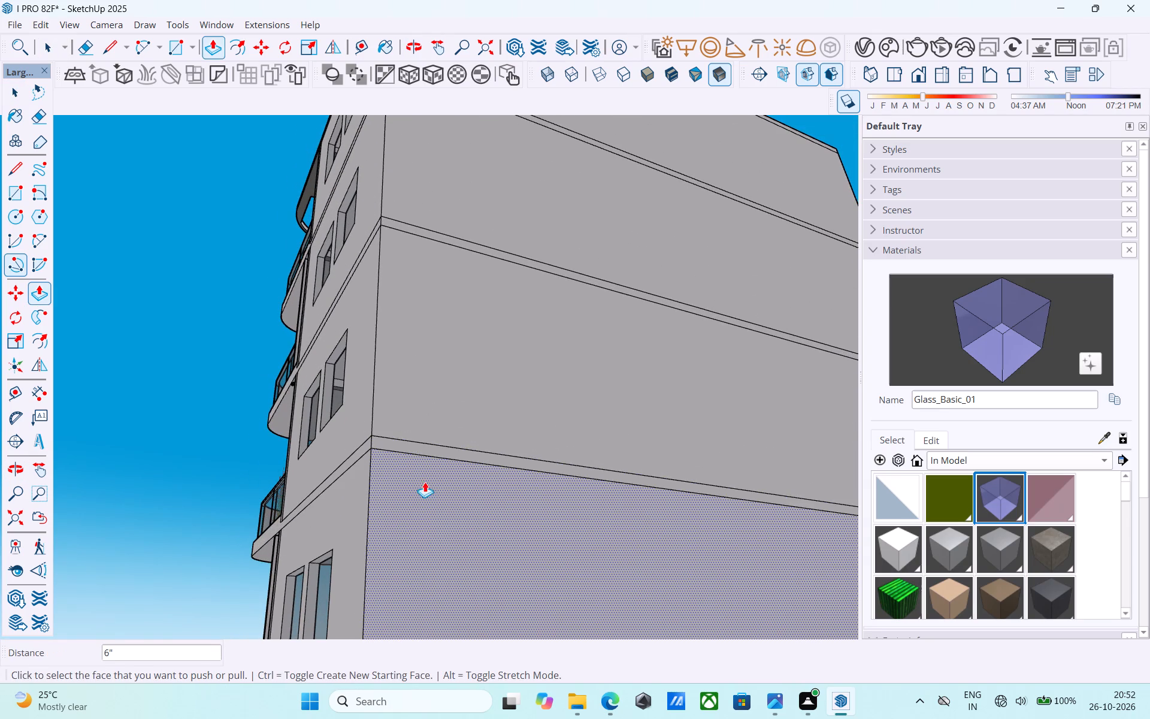
pyautogui.doubleClick(413, 446)
pyautogui.keyDown('shift'); pyautogui.moveTo(488, 172); pyautogui.dragTo(488, 173, button='middle'); pyautogui.keyUp('shift')
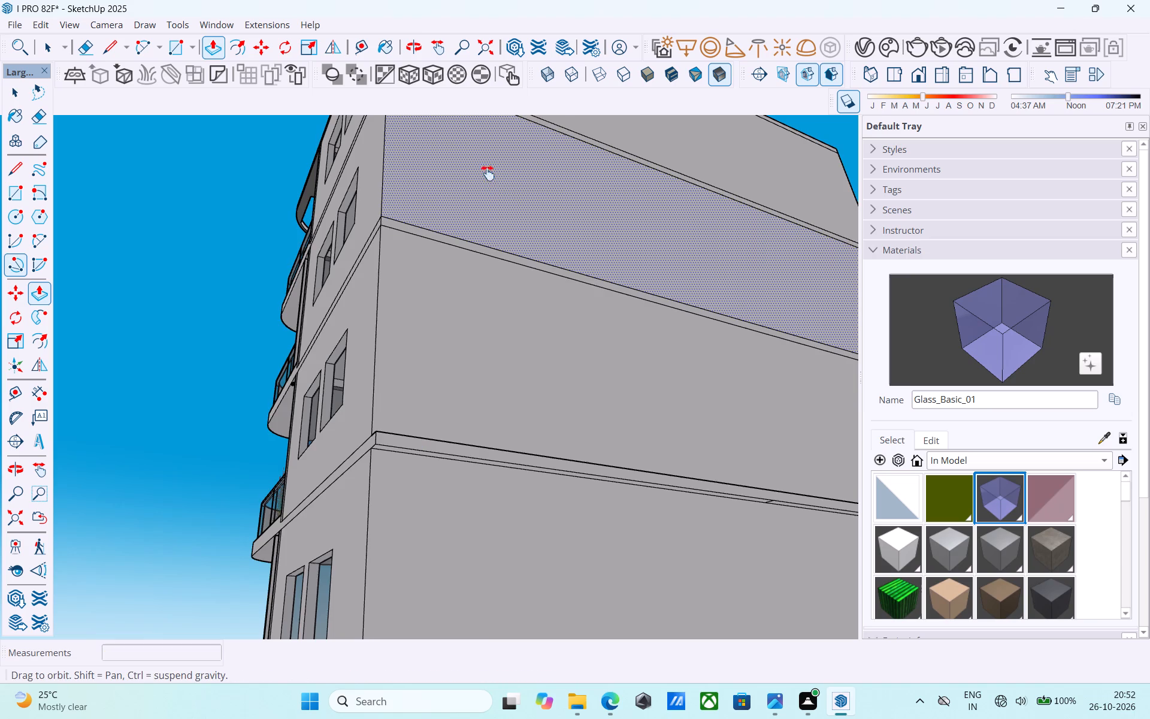
pyautogui.keyDown('shift'); pyautogui.moveTo(488, 173); pyautogui.dragTo(499, 256, button='middle'); pyautogui.keyUp('shift')
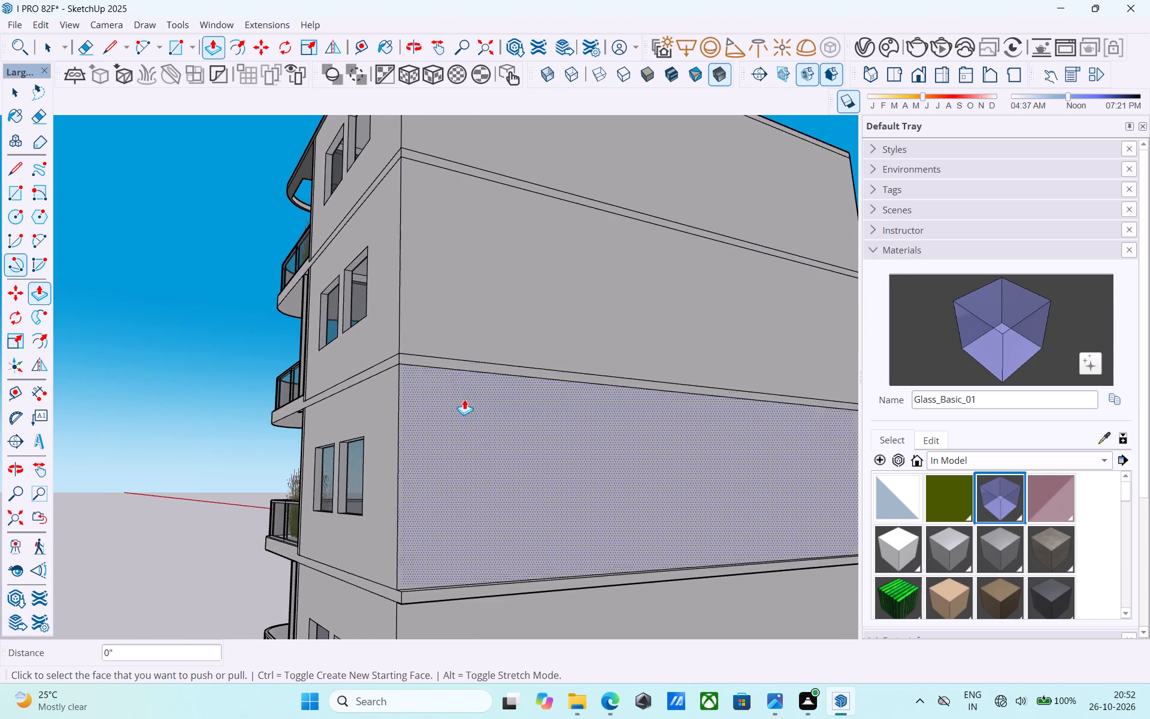
pyautogui.scroll(6, 455, 365)
pyautogui.doubleClick(453, 359)
pyautogui.scroll(-6, 468, 299)
pyautogui.moveTo(474, 278); pyautogui.dragTo(473, 453, button='middle')
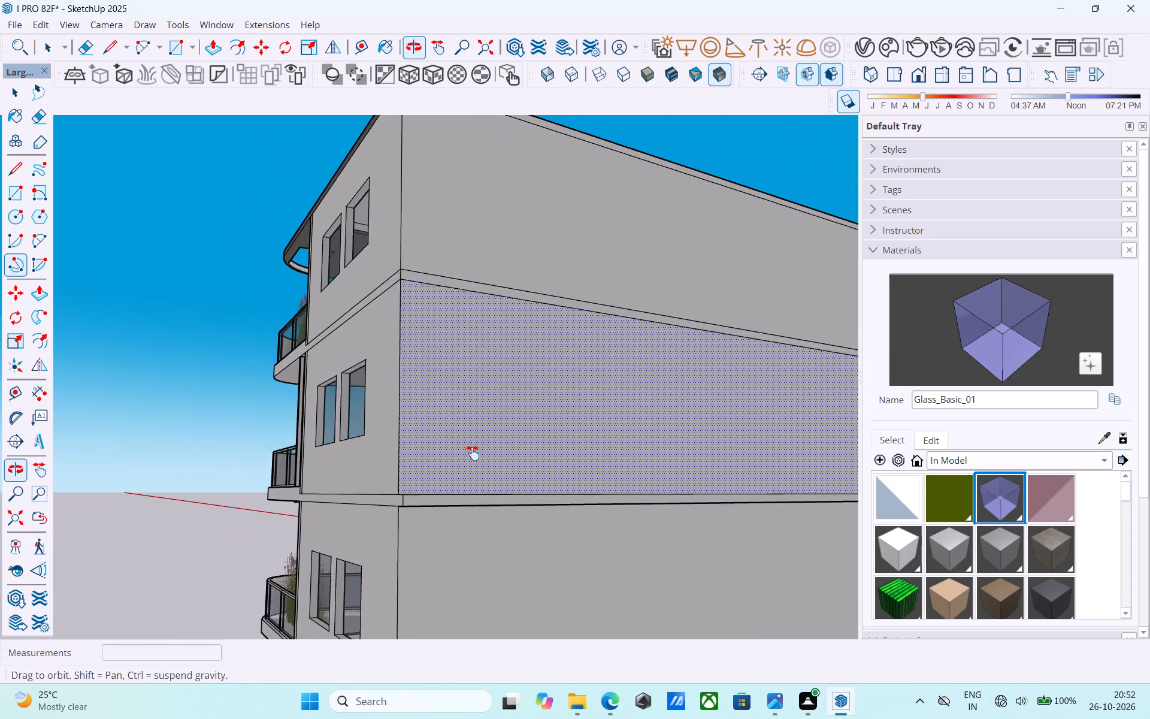
pyautogui.moveTo(473, 453); pyautogui.dragTo(477, 526, button='middle')
pyautogui.scroll(5, 473, 377)
pyautogui.doubleClick(471, 359)
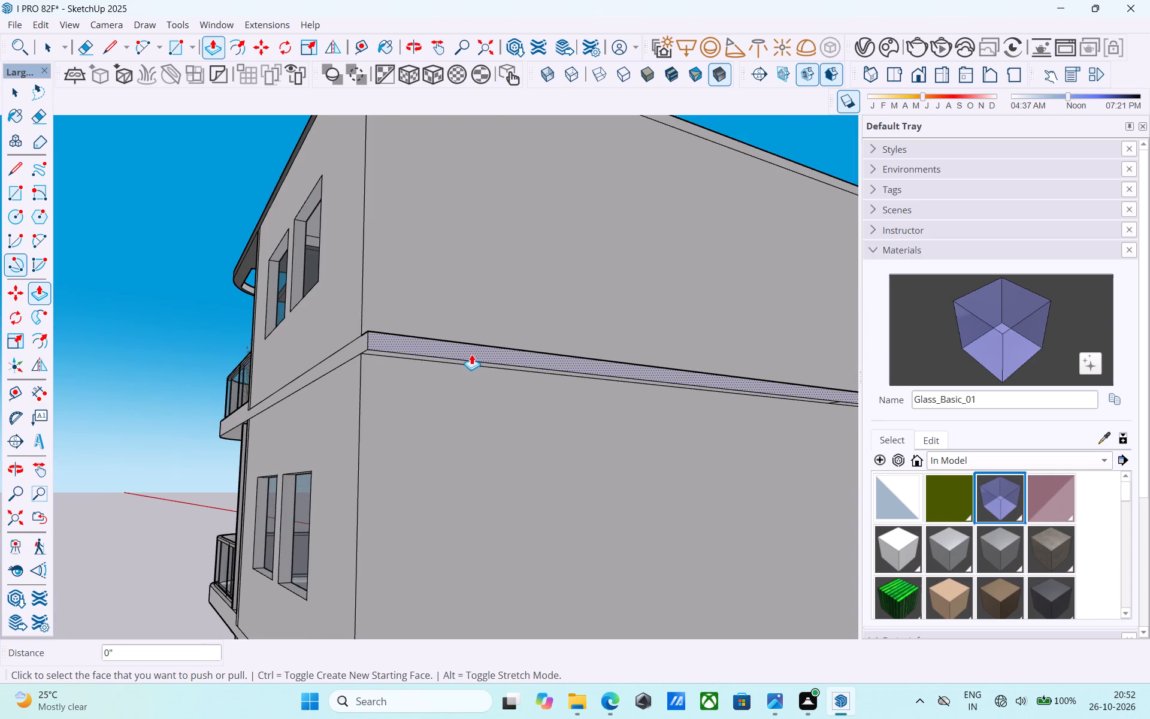
# Repeat the 6" pull on the roof slab's edge above the blank rear wall.
pyautogui.scroll(-6, 472, 354)
pyautogui.moveTo(472, 354); pyautogui.dragTo(422, 591, button='middle')
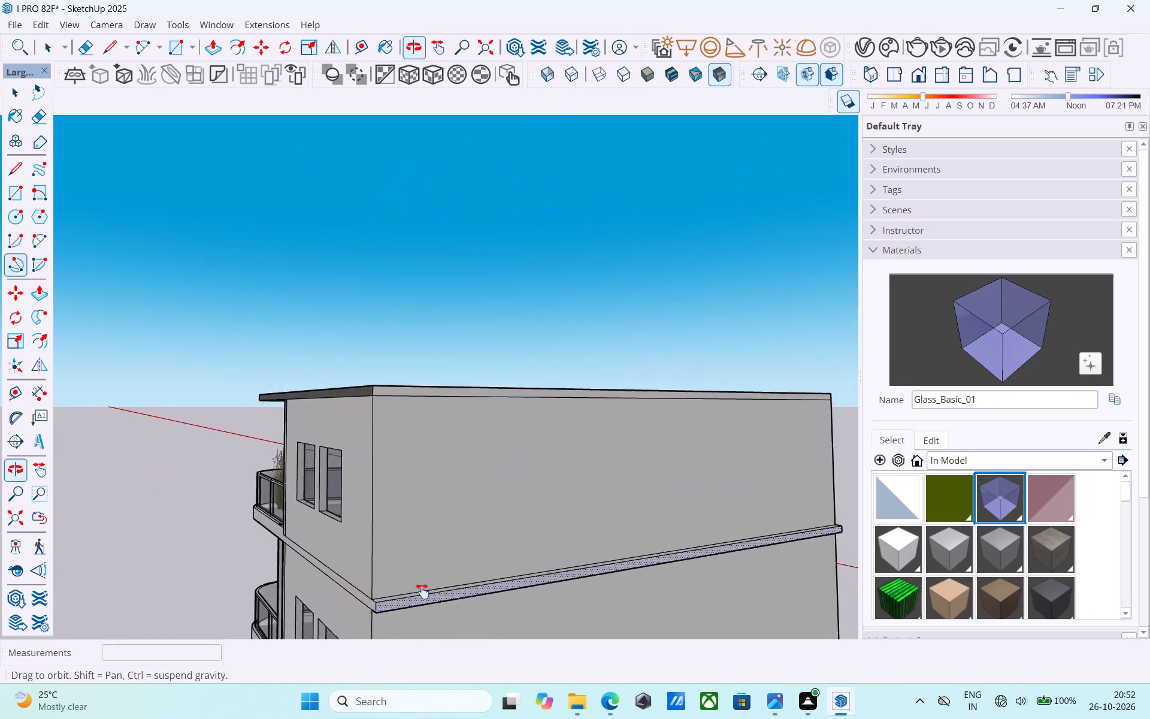
pyautogui.moveTo(422, 591); pyautogui.dragTo(420, 593, button='middle')
pyautogui.scroll(6, 429, 422)
pyautogui.doubleClick(425, 392)
pyautogui.scroll(-3, 425, 392)
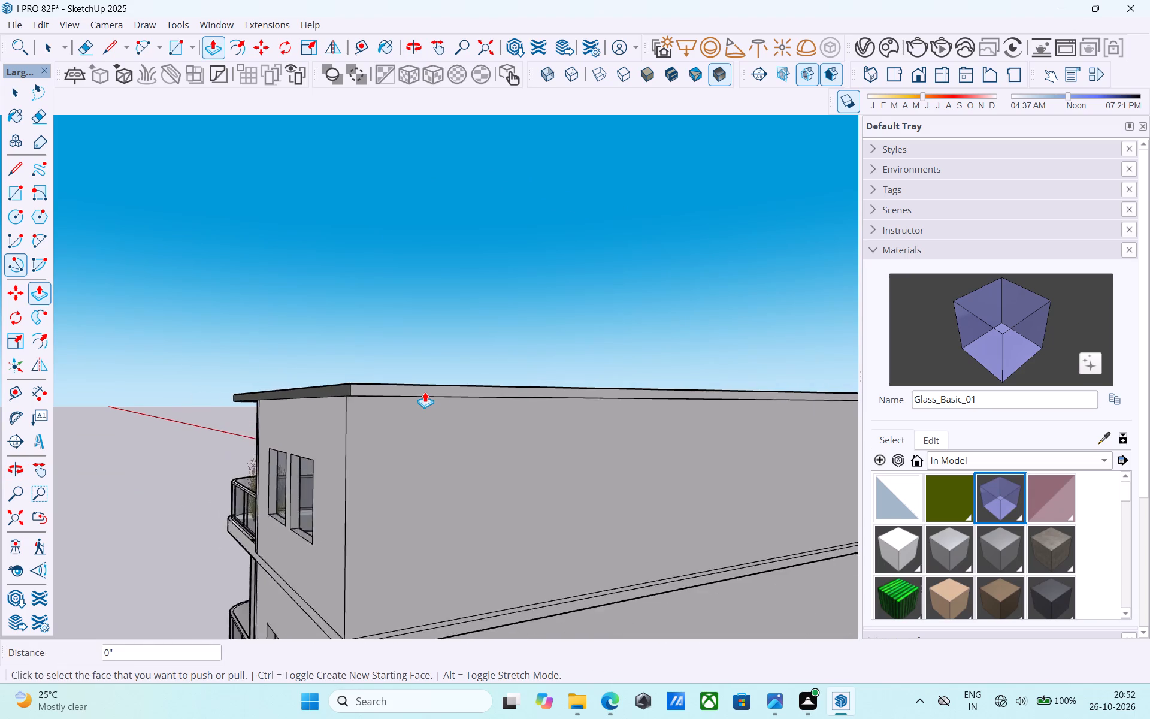
# Repeat the 6" pull on the L-shaped slab and parapet edge above the ground floor on the rear facade.
pyautogui.scroll(-8, 425, 392)
pyautogui.moveTo(478, 542); pyautogui.dragTo(647, 246, button='middle')
pyautogui.keyDown('shift'); pyautogui.moveTo(698, 440); pyautogui.dragTo(522, 263, button='middle'); pyautogui.keyUp('shift')
pyautogui.keyDown('shift'); pyautogui.moveTo(411, 478); pyautogui.dragTo(449, 315, button='middle'); pyautogui.keyUp('shift')
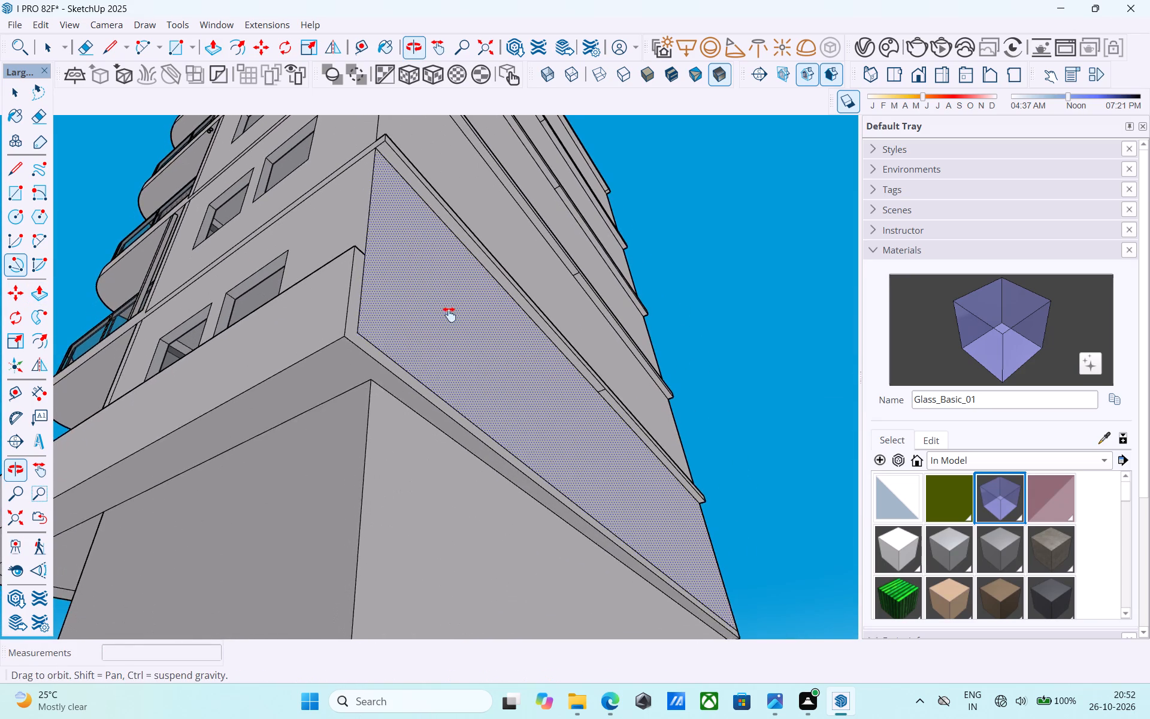
pyautogui.keyDown('shift'); pyautogui.moveTo(449, 315); pyautogui.dragTo(452, 300, button='middle'); pyautogui.keyUp('shift')
pyautogui.scroll(5, 385, 336)
pyautogui.doubleClick(386, 329)
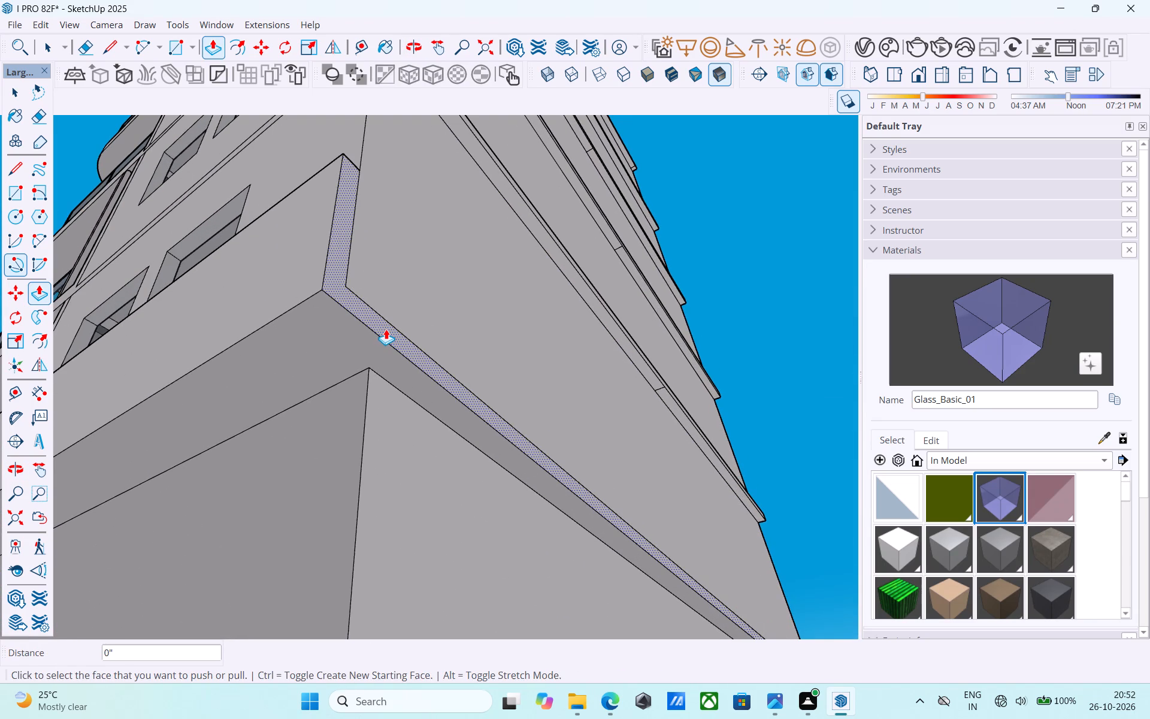
# Repeat the 6" pull on the green base slab's edge beneath the rear ground-floor wall.
pyautogui.scroll(-16, 386, 327)
pyautogui.moveTo(432, 321); pyautogui.dragTo(469, 502, button='middle')
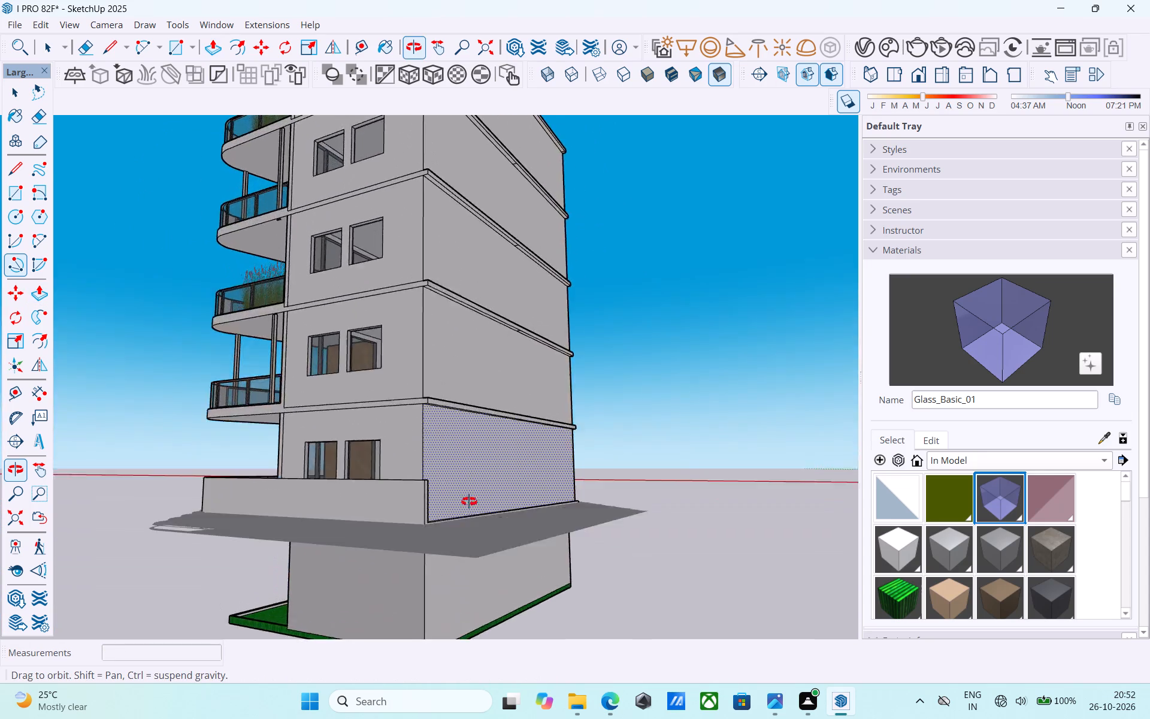
pyautogui.moveTo(469, 502); pyautogui.dragTo(470, 285, button='middle')
pyautogui.keyDown('shift'); pyautogui.moveTo(464, 383); pyautogui.dragTo(481, 515, button='middle'); pyautogui.keyUp('shift')
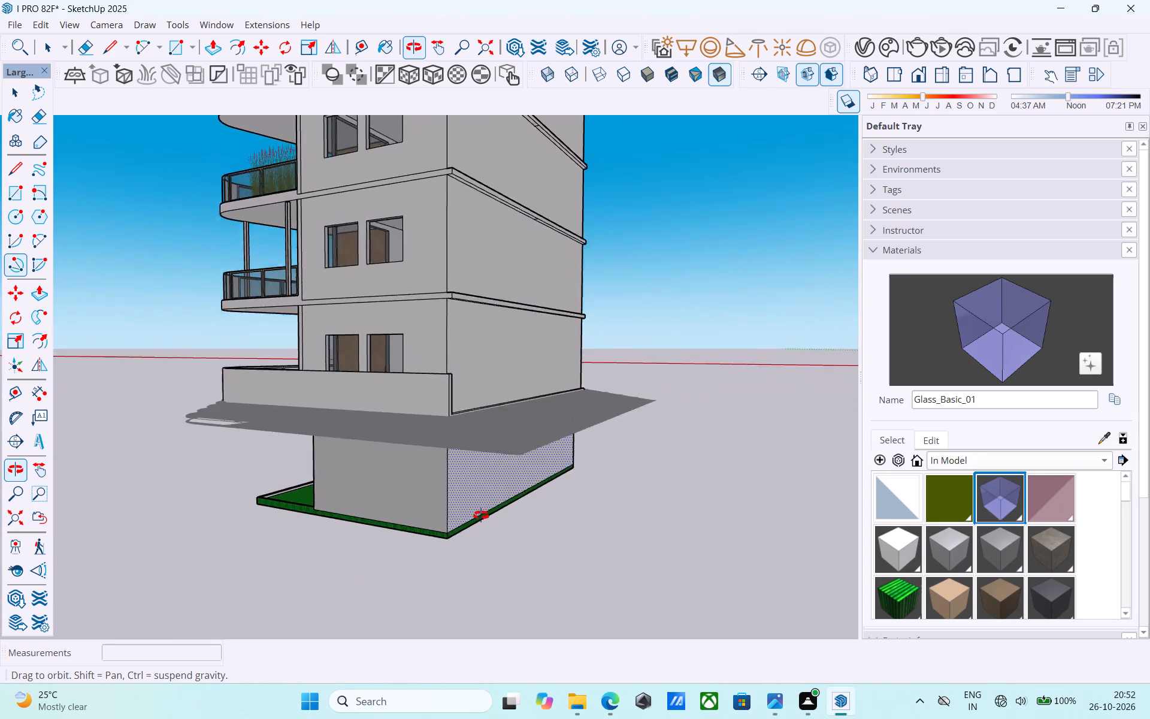
pyautogui.keyDown('shift'); pyautogui.moveTo(481, 515); pyautogui.dragTo(473, 436, button='middle'); pyautogui.keyUp('shift')
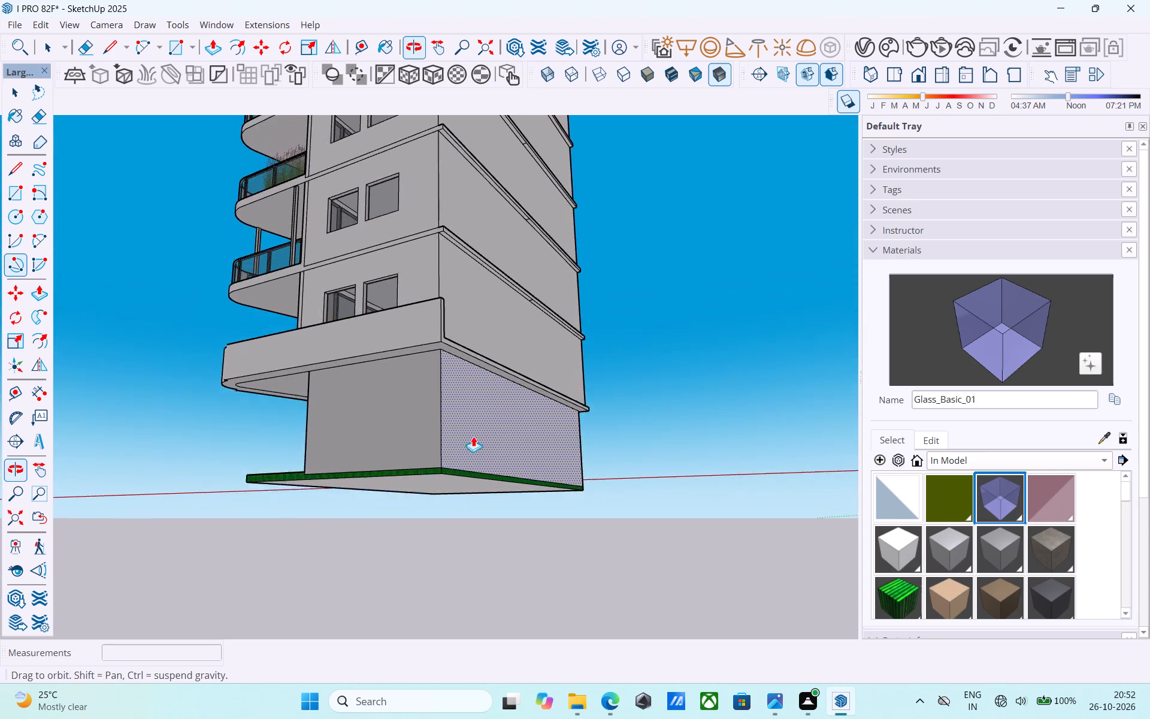
pyautogui.keyDown('shift'); pyautogui.moveTo(473, 436); pyautogui.dragTo(471, 424, button='middle'); pyautogui.keyUp('shift')
pyautogui.scroll(11, 479, 461)
pyautogui.moveTo(498, 605); pyautogui.dragTo(508, 640, button='middle')
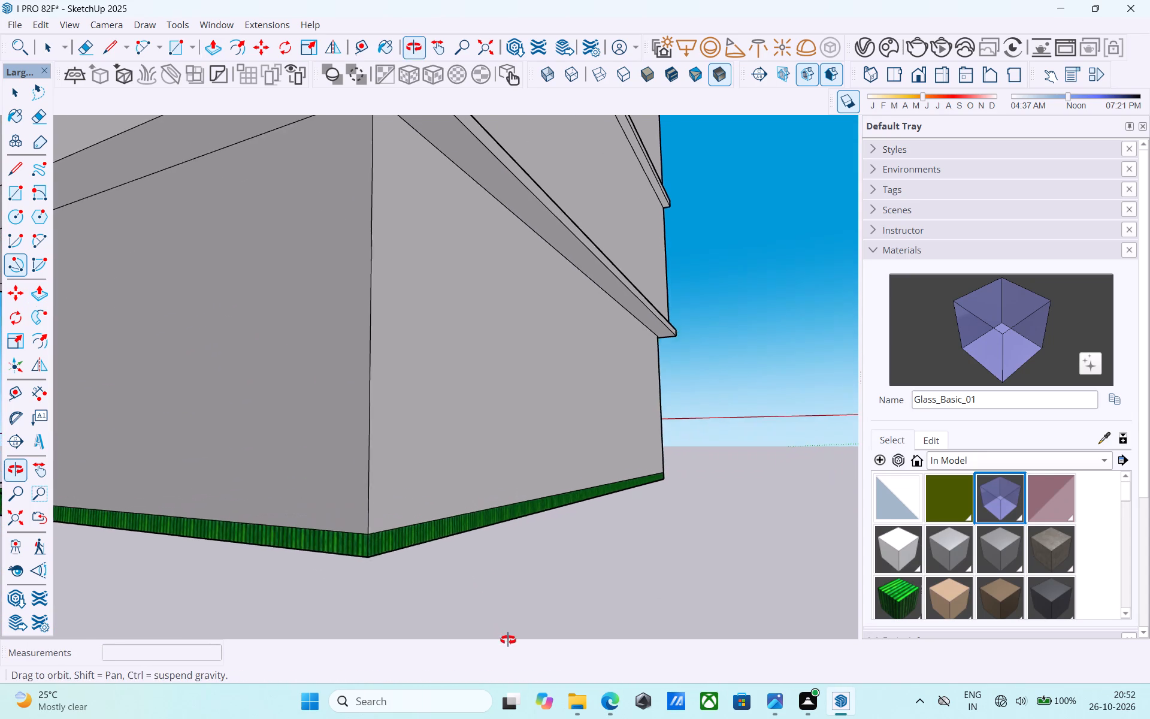
pyautogui.moveTo(508, 640); pyautogui.dragTo(508, 641, button='middle')
pyautogui.scroll(1, 452, 536)
pyautogui.doubleClick(452, 536)
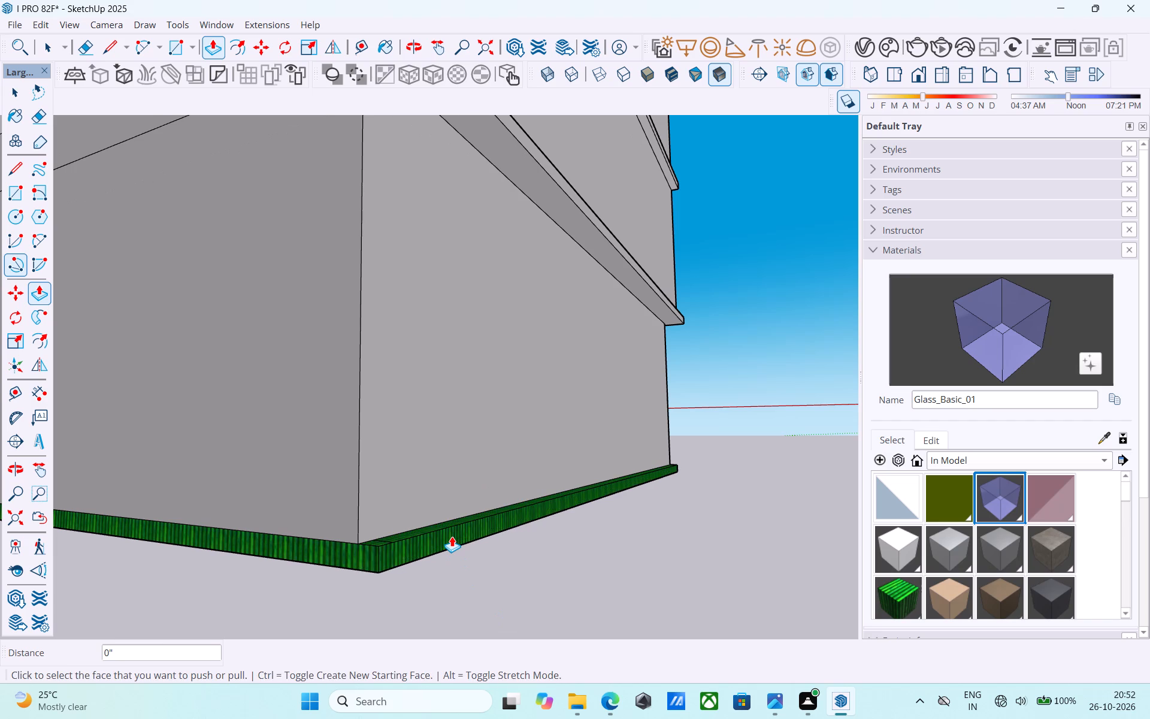
# Select the whole building and move it about 151' toward the model origin.
pyautogui.scroll(-16, 456, 542)
pyautogui.moveTo(486, 539); pyautogui.dragTo(671, 596, button='middle')
pyautogui.scroll(-3, 651, 496)
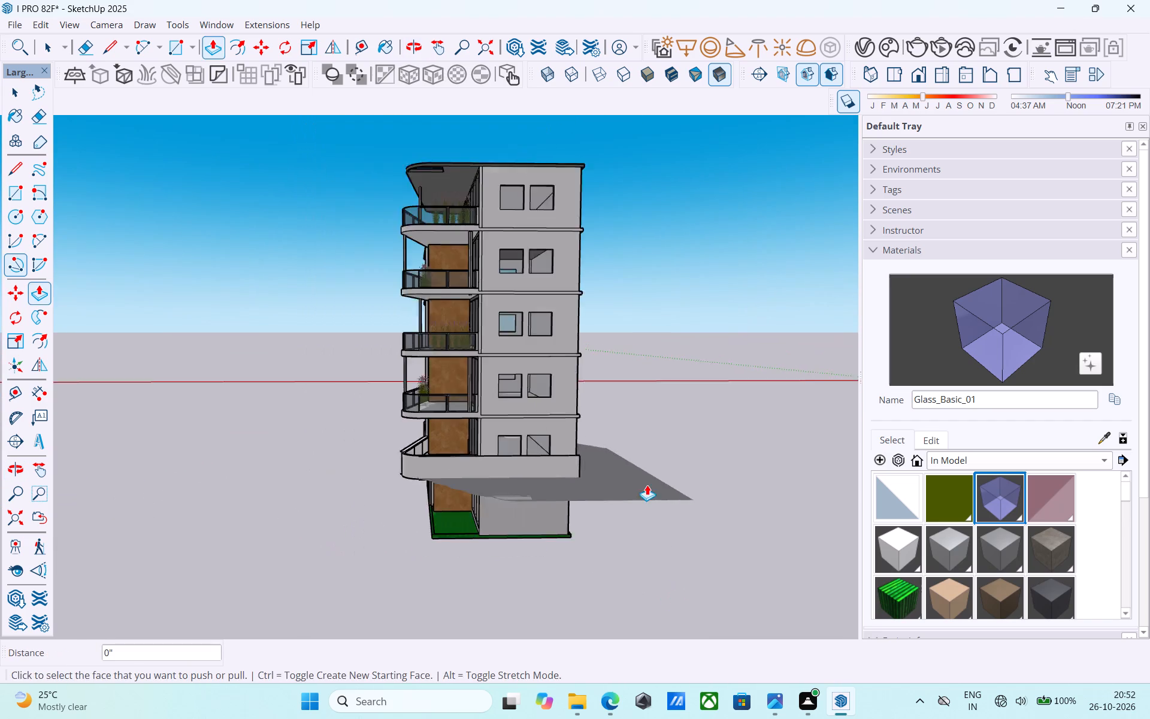
pyautogui.scroll(-2, 647, 485)
pyautogui.moveTo(641, 458); pyautogui.dragTo(743, 451, button='middle')
pyautogui.scroll(1, 743, 451)
pyautogui.press('space')
pyautogui.scroll(-6, 694, 426)
pyautogui.moveTo(688, 421); pyautogui.dragTo(728, 457, button='middle')
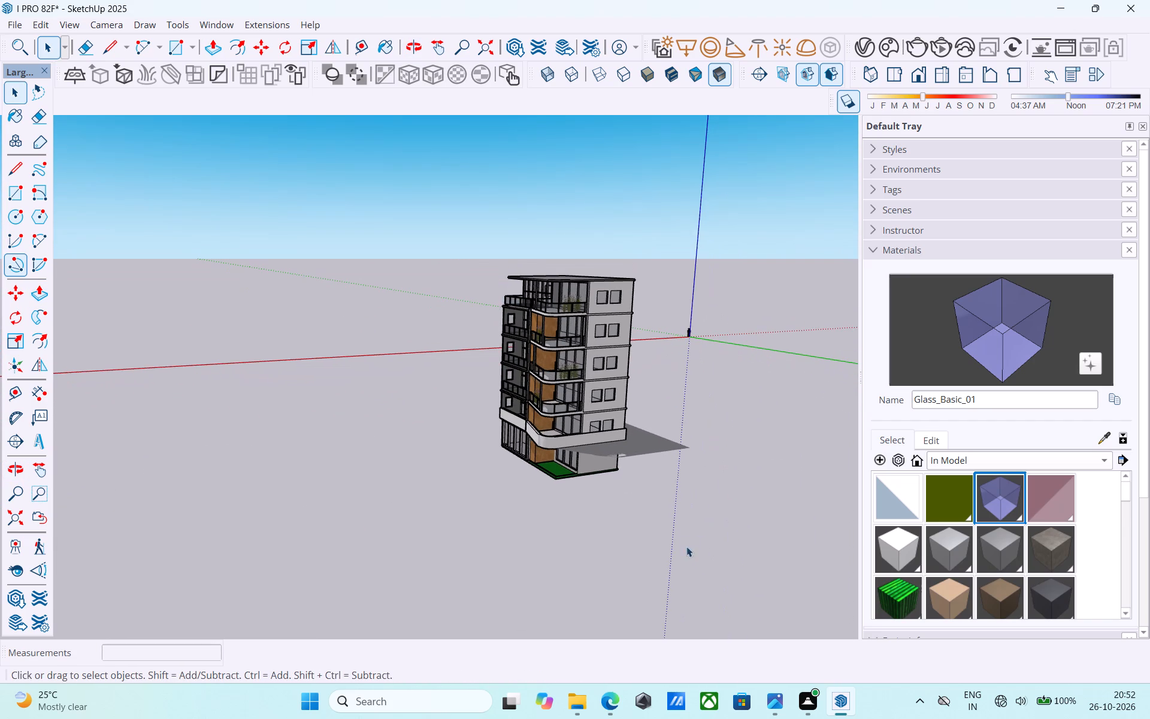
pyautogui.moveTo(687, 547); pyautogui.dragTo(465, 214)
pyautogui.press('m')
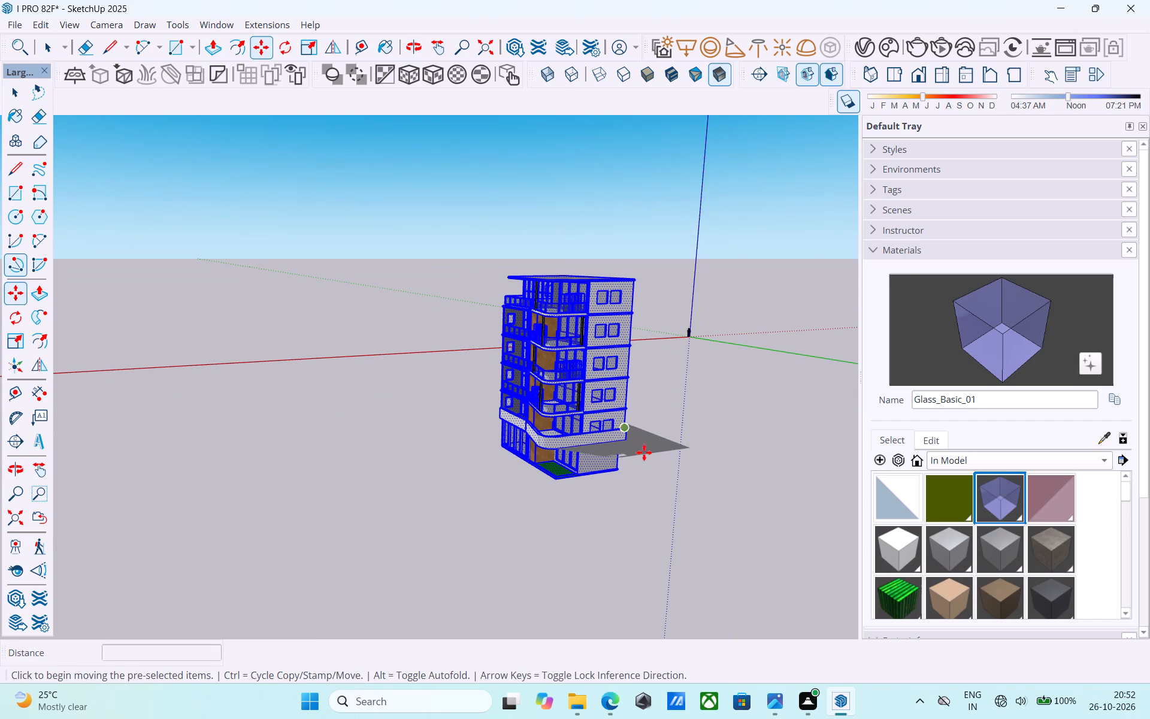
pyautogui.click(676, 527)
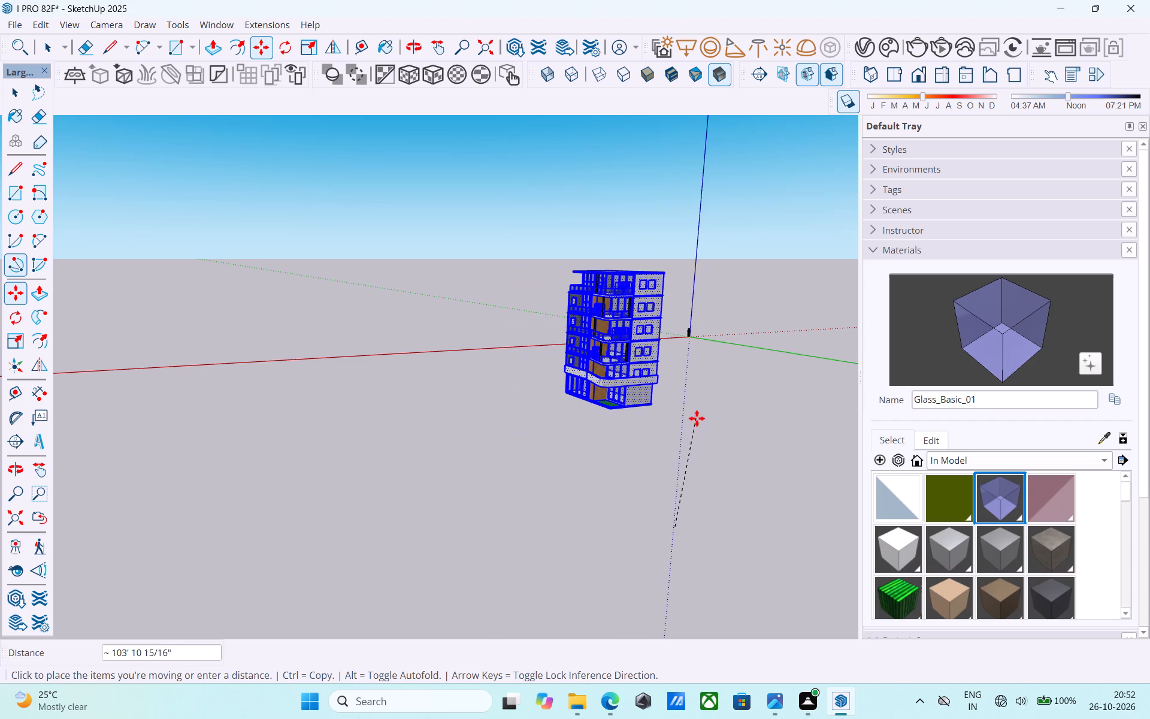
pyautogui.click(673, 391)
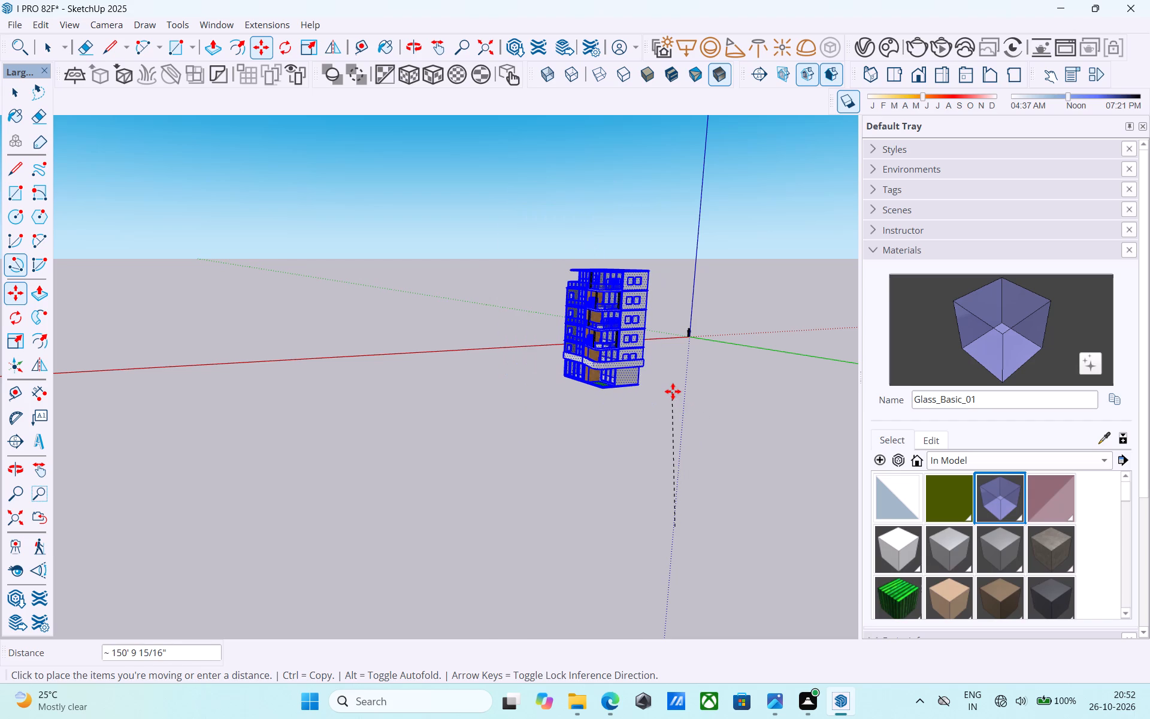
# Draw a reference line about 39' long on the ground in front of the building.
pyautogui.moveTo(673, 391); pyautogui.dragTo(799, 570, button='middle')
pyautogui.scroll(1, 799, 570)
pyautogui.moveTo(692, 408); pyautogui.dragTo(819, 350, button='middle')
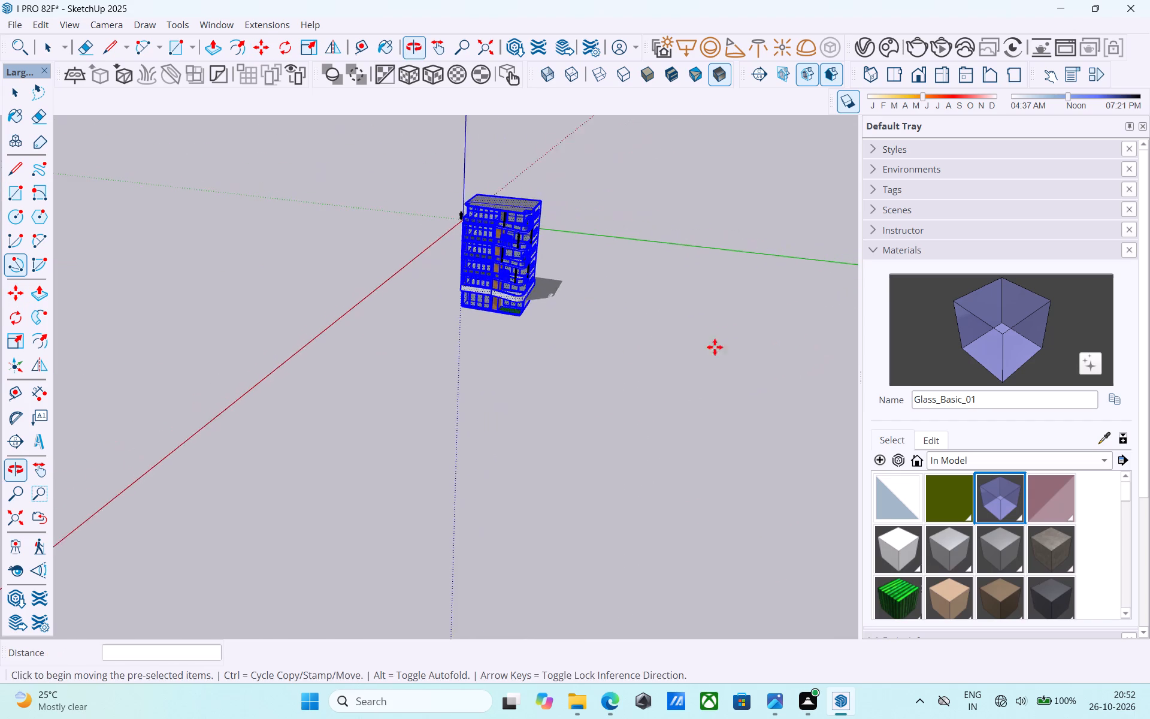
pyautogui.scroll(15, 607, 352)
pyautogui.keyDown('shift'); pyautogui.moveTo(477, 297); pyautogui.dragTo(784, 421, button='middle'); pyautogui.keyUp('shift')
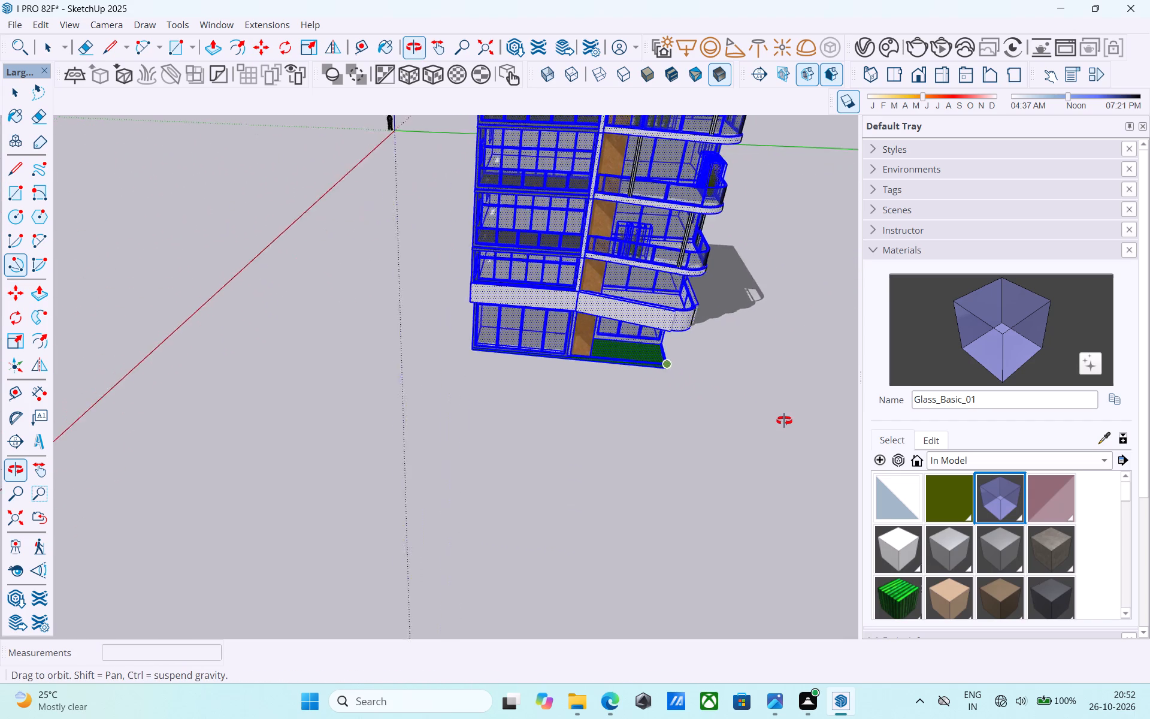
pyautogui.keyDown('shift'); pyautogui.moveTo(784, 421); pyautogui.dragTo(711, 390, button='middle'); pyautogui.keyUp('shift')
pyautogui.press('space')
pyautogui.scroll(-6, 603, 369)
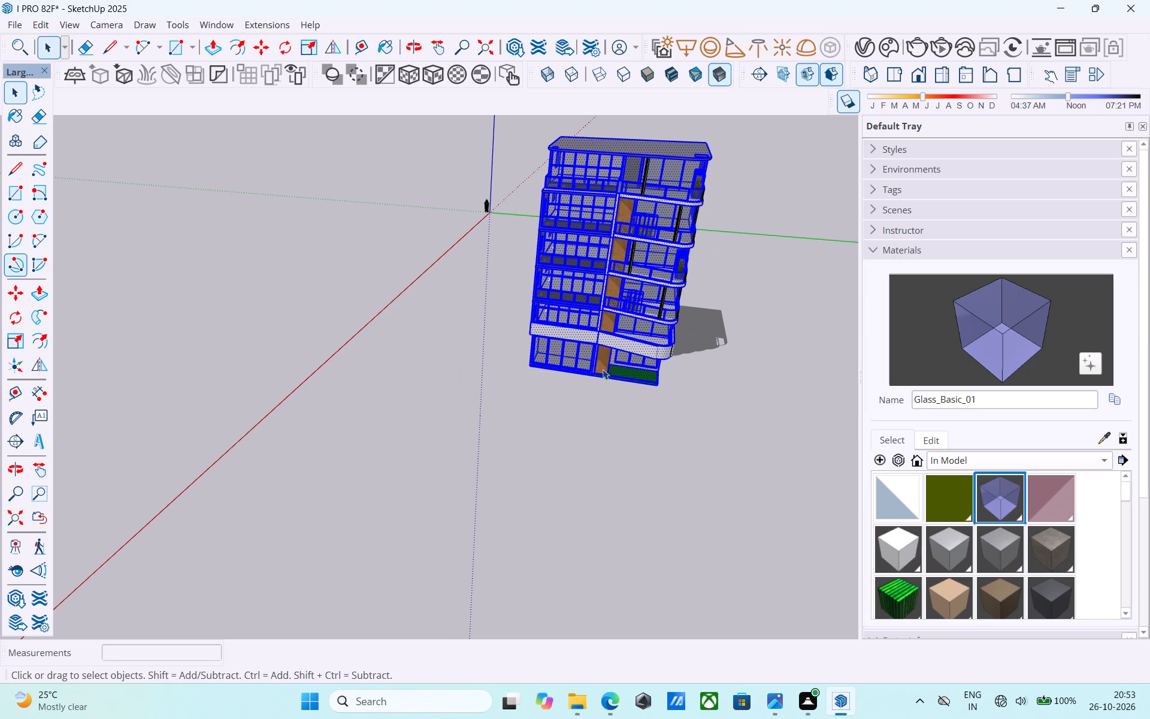
pyautogui.press('l')
pyautogui.click(515, 409)
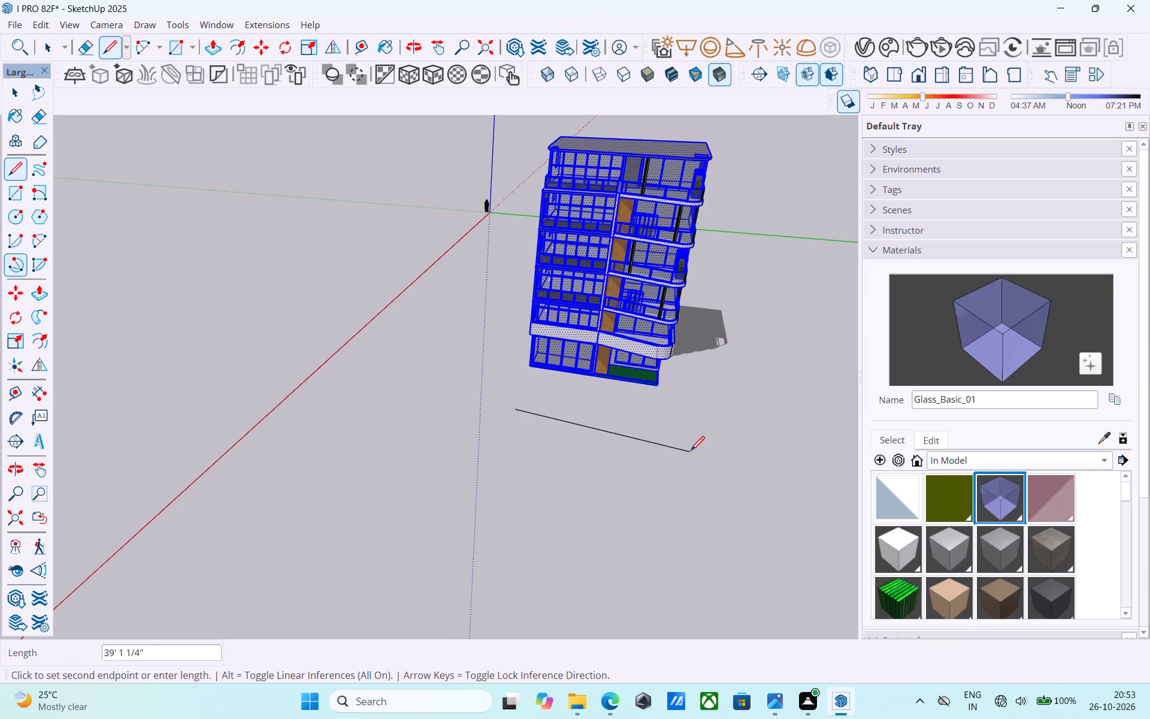
pyautogui.click(695, 443)
# Move the whole building about 64' 7" by its bottom base corner onto the far endpoint of the ground reference line.
pyautogui.moveTo(592, 427); pyautogui.dragTo(763, 390, button='middle')
pyautogui.moveTo(577, 403); pyautogui.dragTo(600, 390, button='middle')
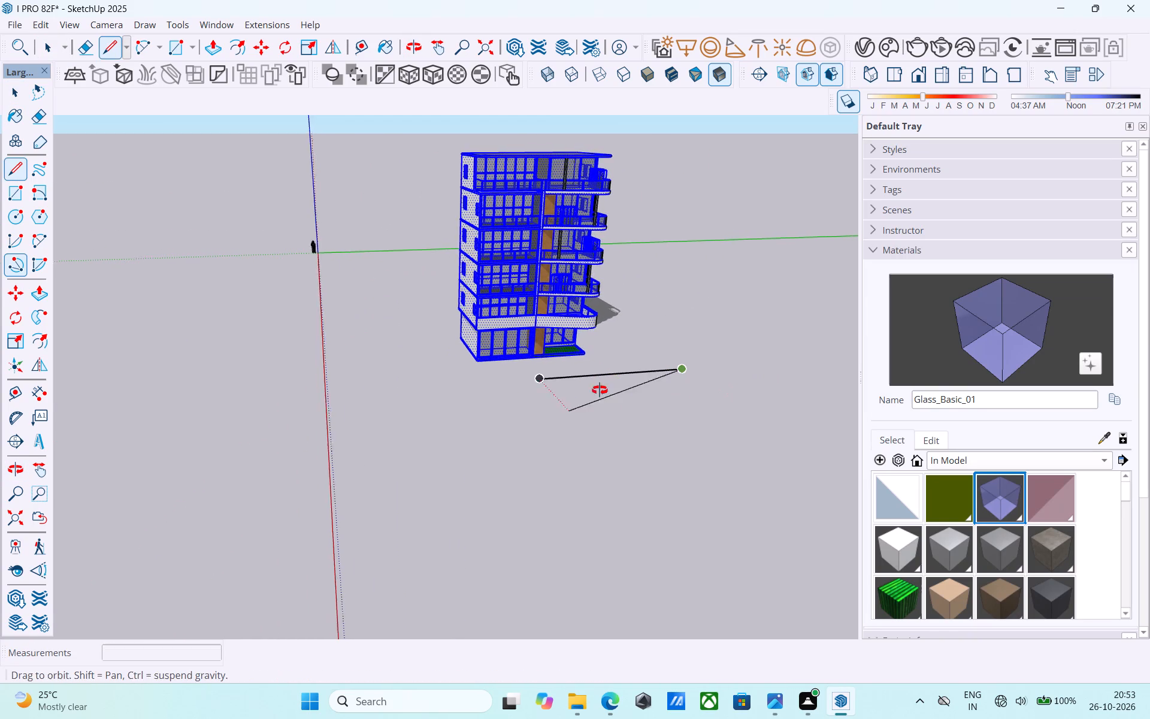
pyautogui.moveTo(600, 390); pyautogui.dragTo(681, 381, button='middle')
pyautogui.press('space')
pyautogui.scroll(1, 486, 359)
pyautogui.press('m')
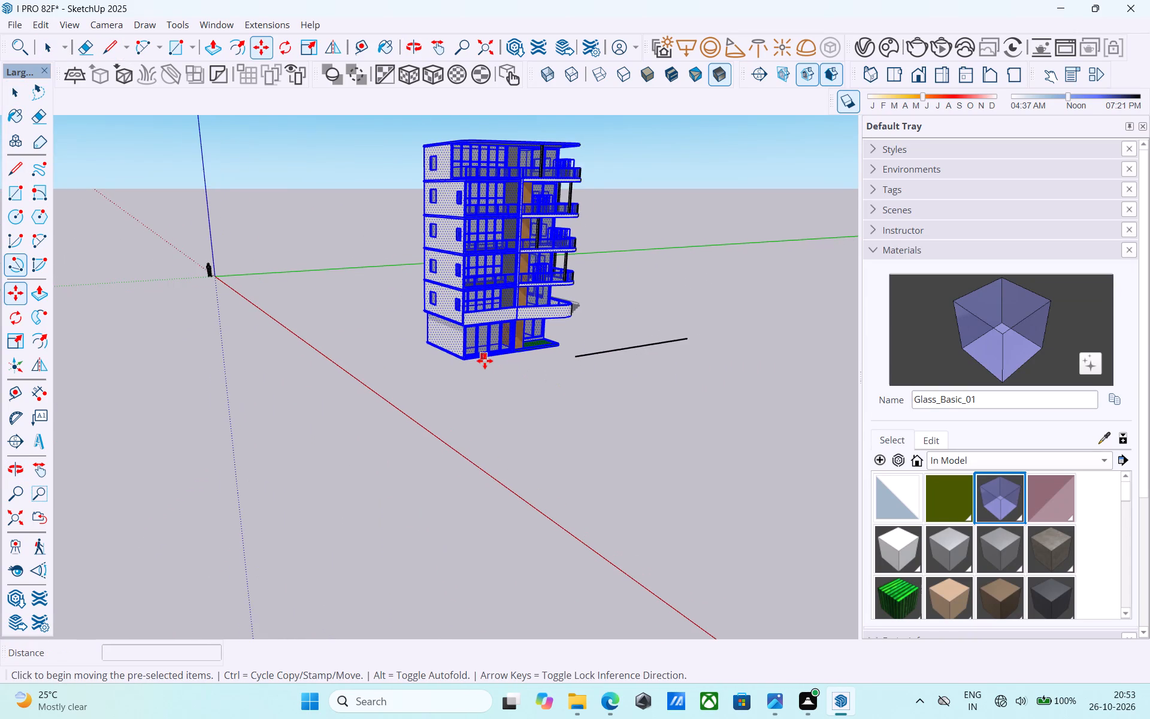
pyautogui.scroll(20, 485, 361)
pyautogui.scroll(11, 485, 361)
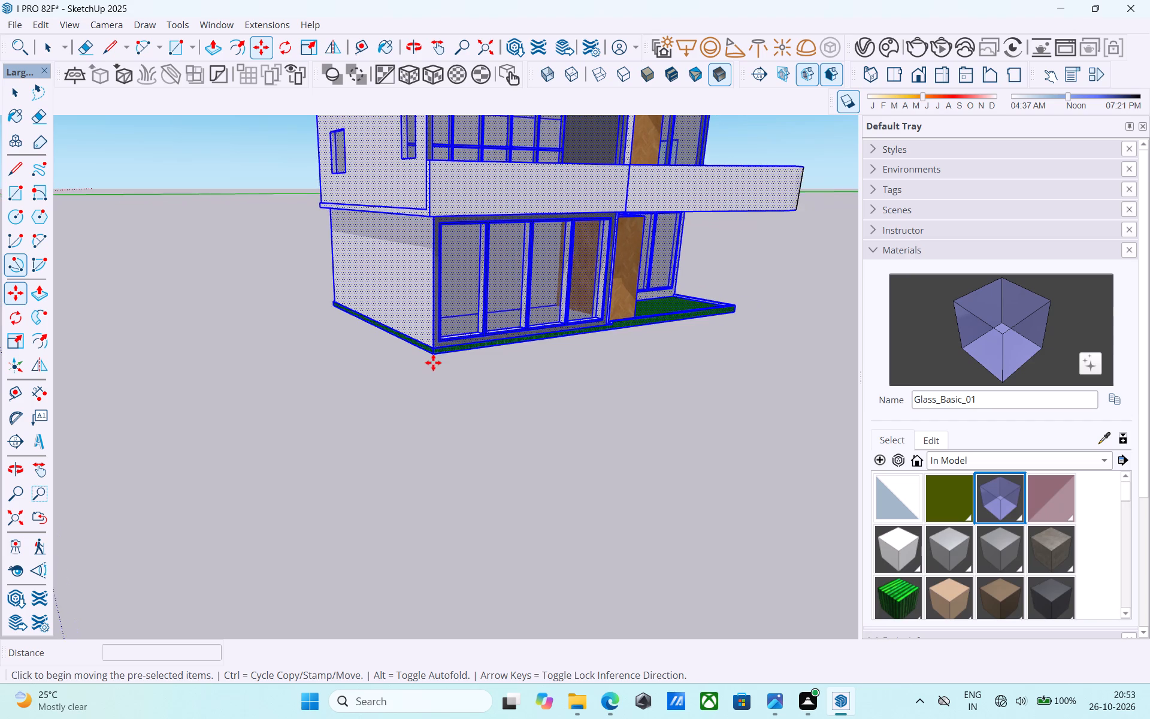
pyautogui.scroll(16, 433, 362)
pyautogui.scroll(-1, 435, 356)
pyautogui.scroll(14, 435, 356)
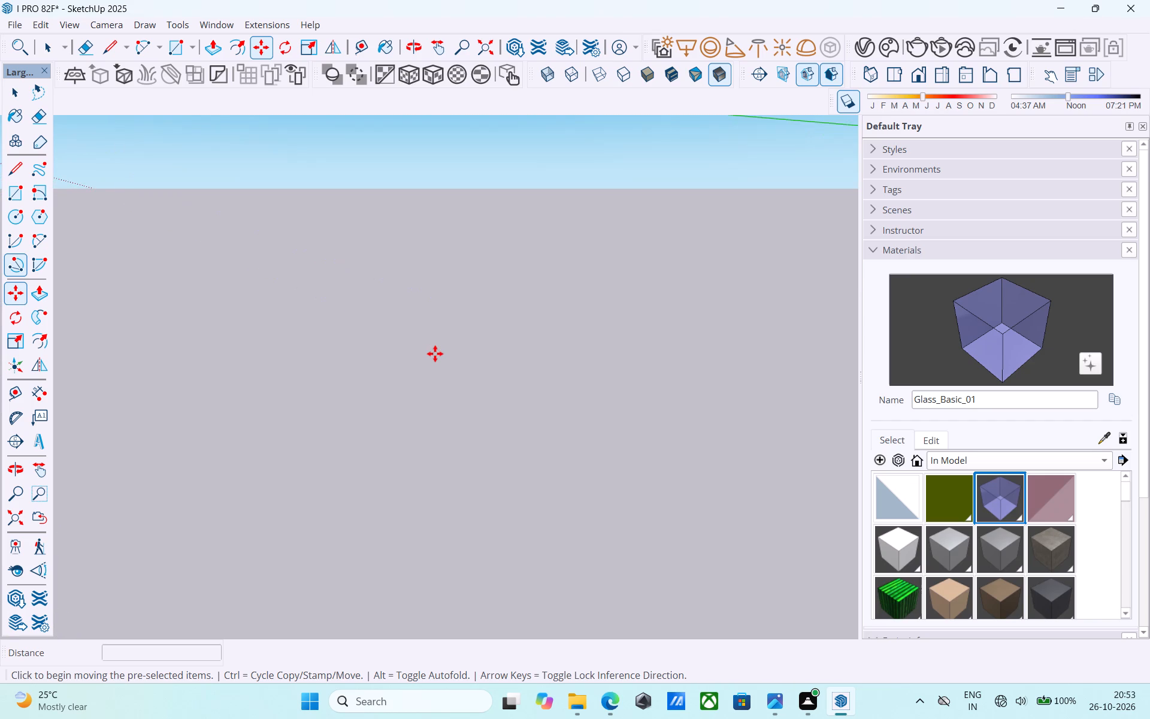
pyautogui.scroll(-3, 435, 354)
pyautogui.click(427, 347)
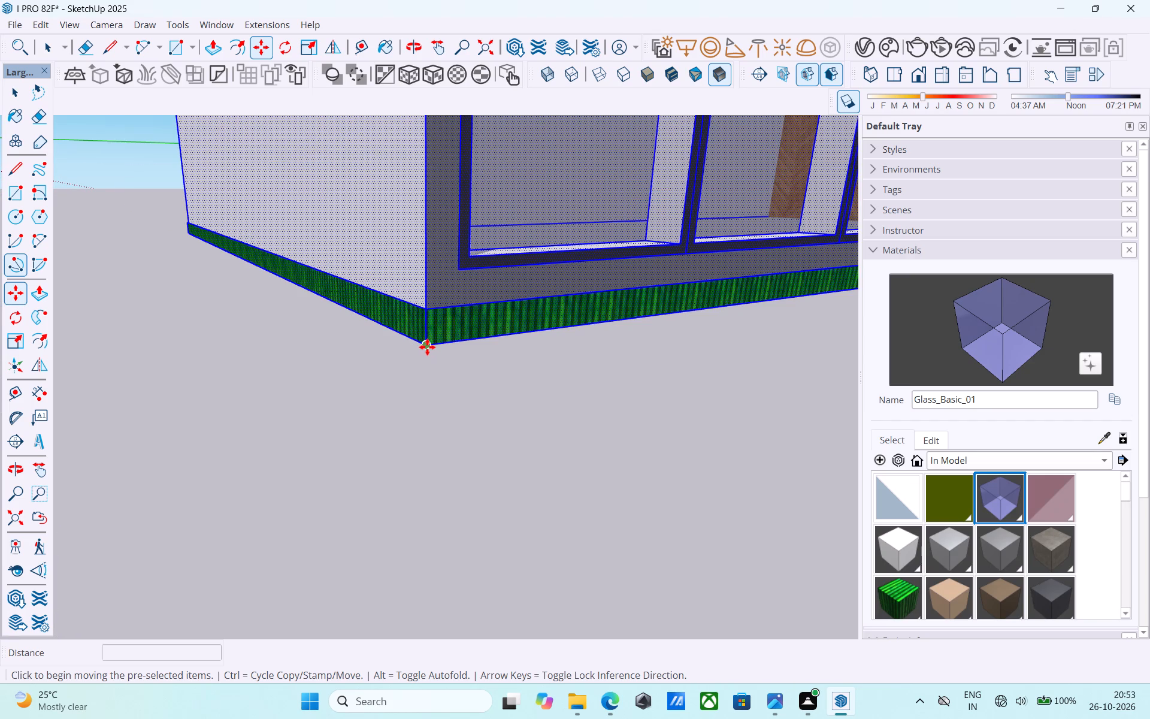
pyautogui.scroll(-20, 427, 346)
pyautogui.scroll(-5, 427, 346)
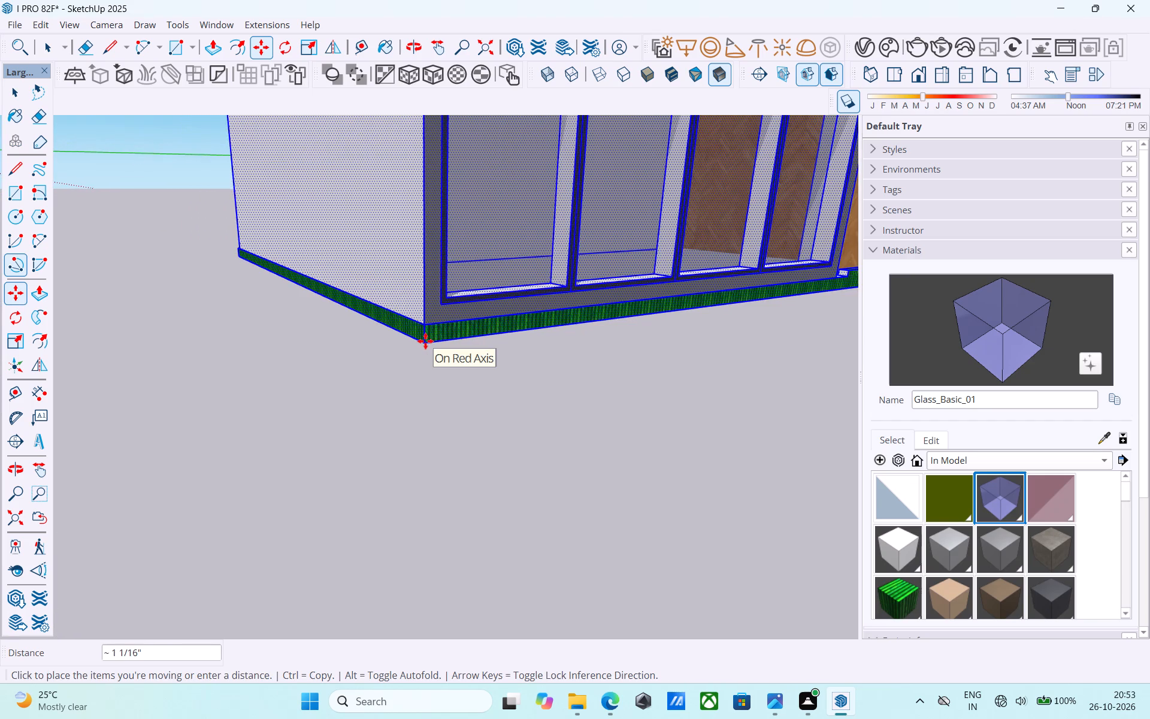
pyautogui.scroll(-20, 425, 341)
pyautogui.scroll(-9, 425, 341)
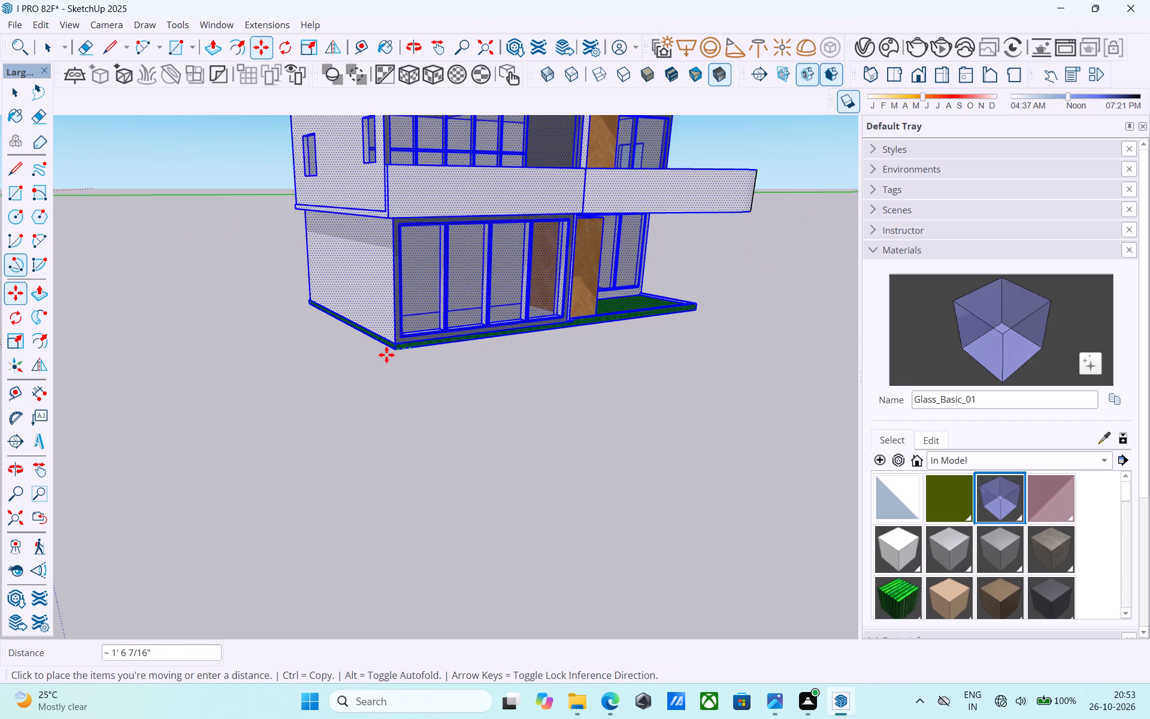
pyautogui.scroll(-20, 386, 355)
pyautogui.scroll(-9, 386, 355)
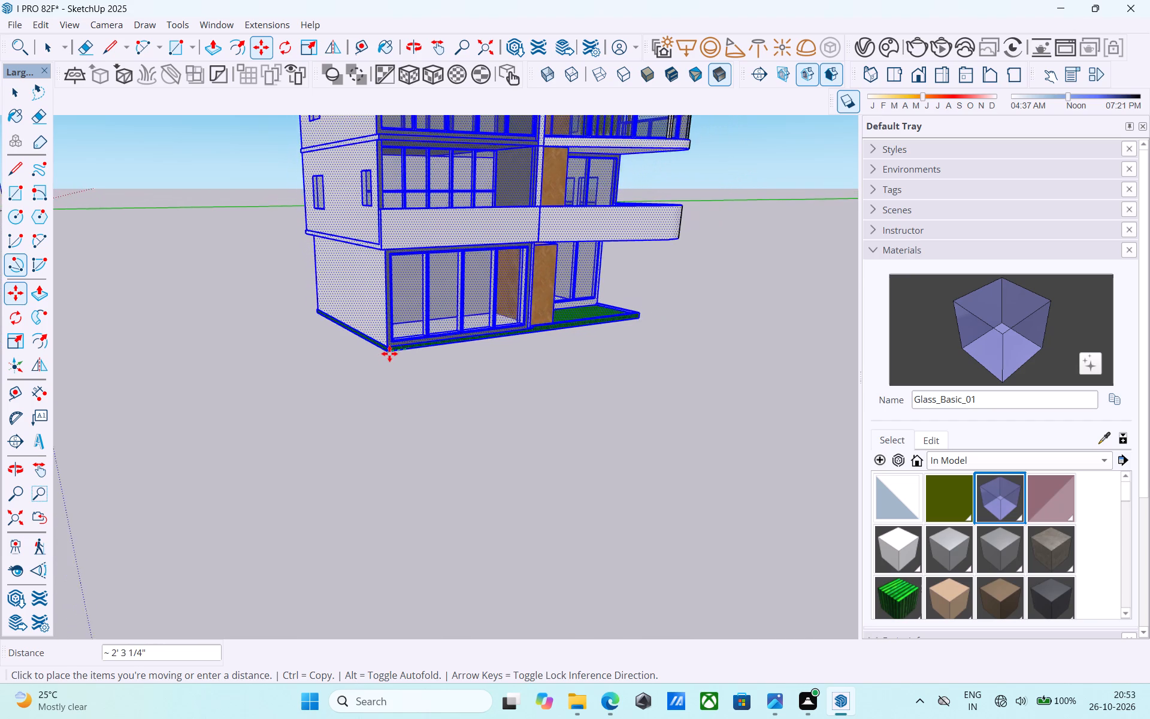
pyautogui.scroll(-14, 389, 354)
pyautogui.scroll(-9, 631, 294)
pyautogui.click(714, 310)
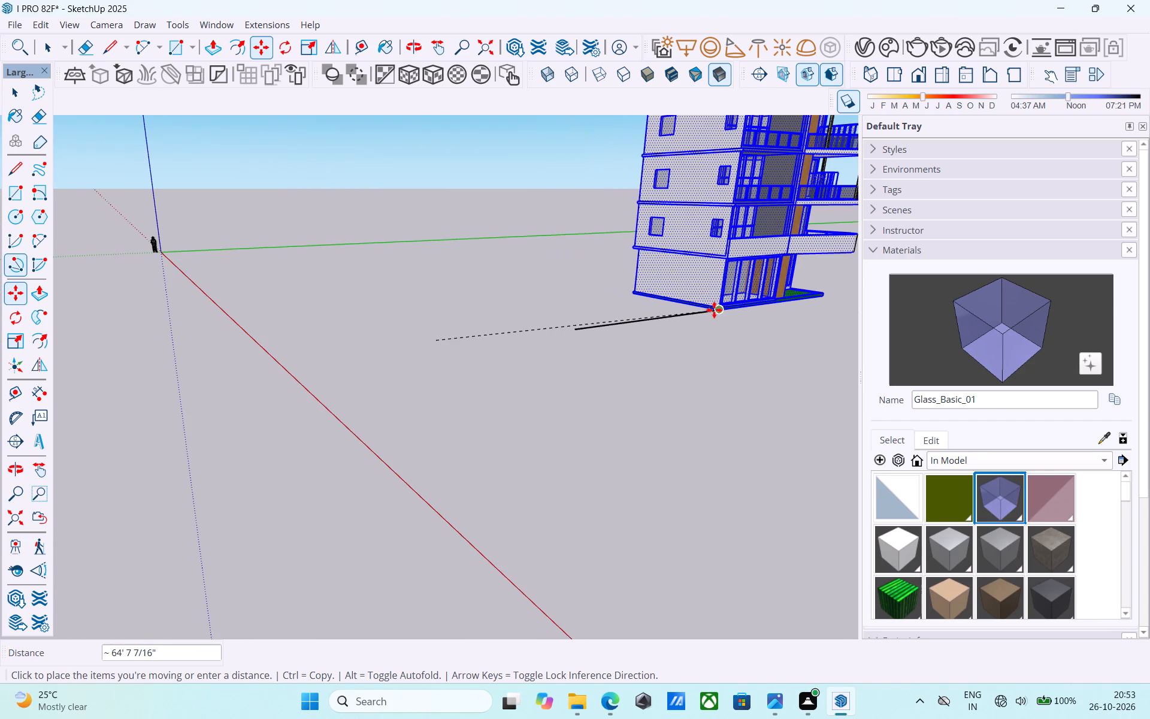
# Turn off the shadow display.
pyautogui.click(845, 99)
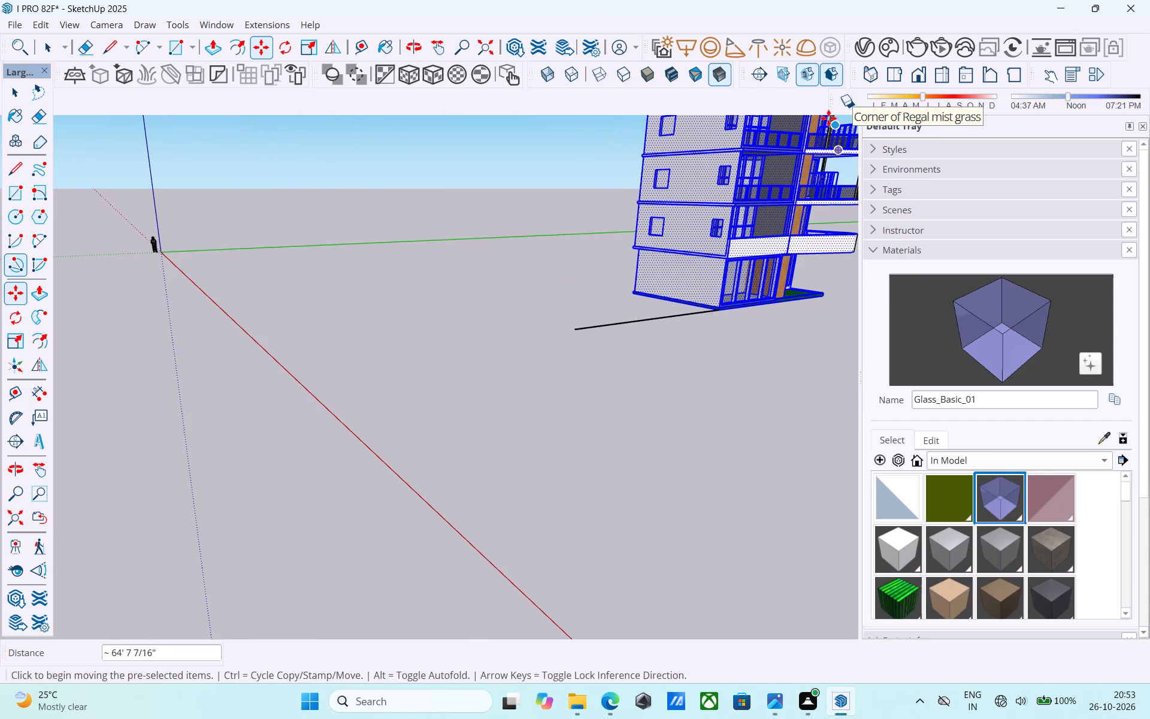
# Erase the reference line on the ground beside the building.
pyautogui.moveTo(673, 269); pyautogui.dragTo(356, 336, button='middle')
pyautogui.scroll(-10, 362, 336)
pyautogui.moveTo(376, 316); pyautogui.dragTo(403, 300, button='middle')
pyautogui.scroll(6, 416, 352)
pyautogui.press('e')
pyautogui.moveTo(419, 352); pyautogui.dragTo(414, 390)
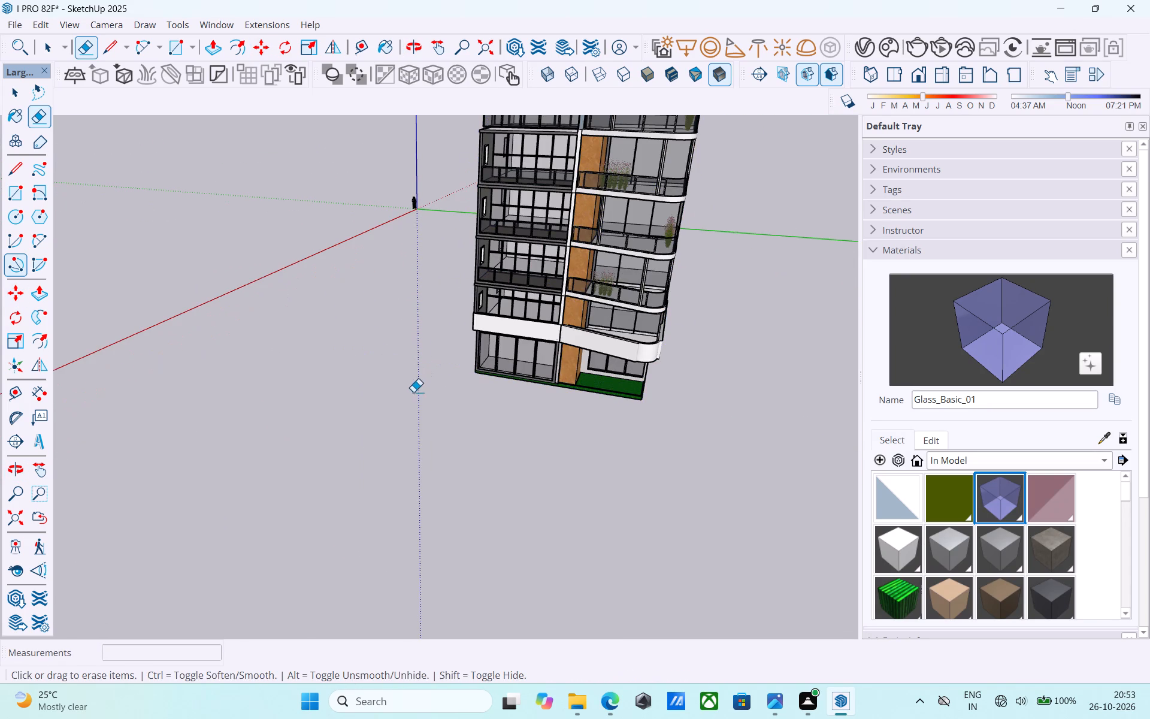
# Clear the selection and save the model.
pyautogui.press('space')
pyautogui.click(413, 391)
pyautogui.hotkey('ctrl', 's')
# Frame the building in a front corner view and turn on the shadow display.
pyautogui.scroll(-5, 416, 385)
pyautogui.moveTo(416, 385); pyautogui.dragTo(457, 330, button='middle')
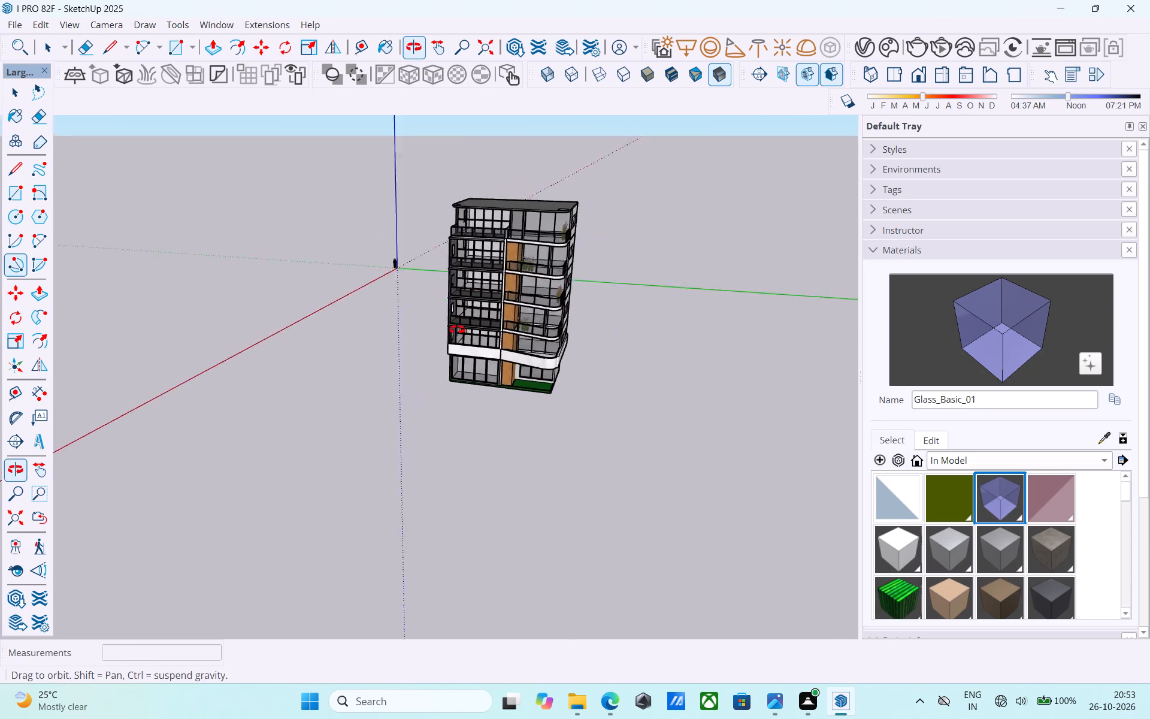
pyautogui.moveTo(457, 330); pyautogui.dragTo(372, 338, button='middle')
pyautogui.moveTo(568, 304); pyautogui.dragTo(588, 336, button='middle')
pyautogui.moveTo(592, 330); pyautogui.dragTo(558, 316, button='middle')
pyautogui.scroll(5, 559, 299)
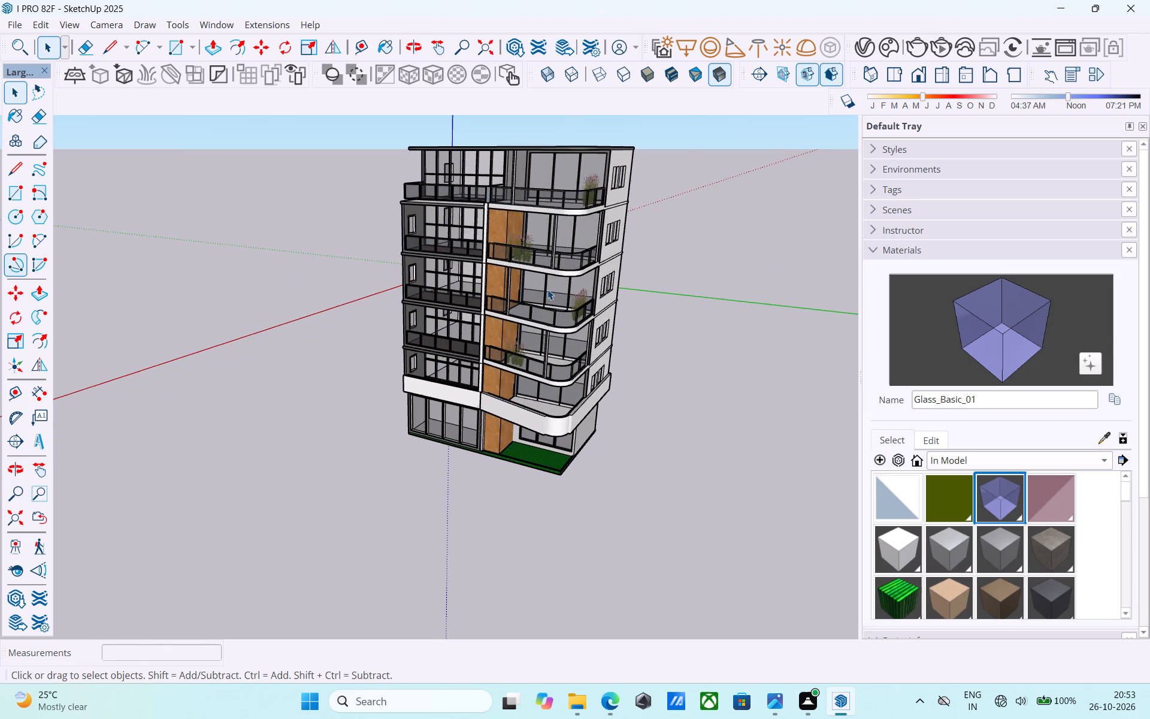
pyautogui.moveTo(547, 289); pyautogui.dragTo(549, 328, button='middle')
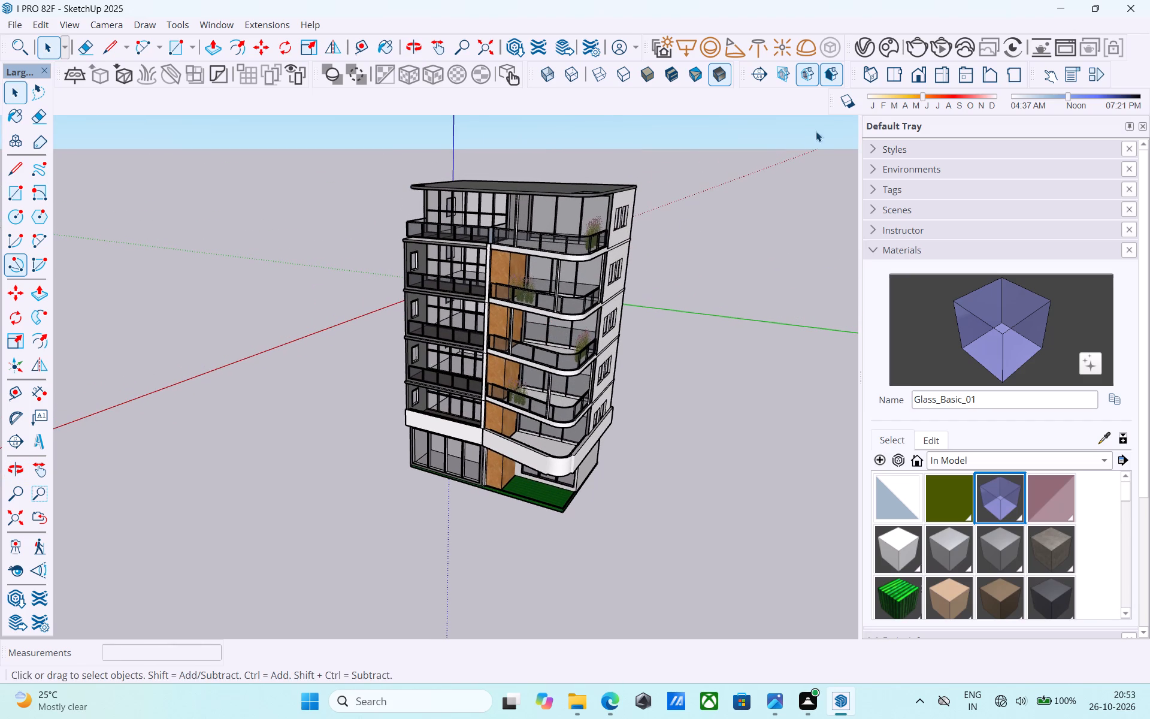
pyautogui.click(844, 105)
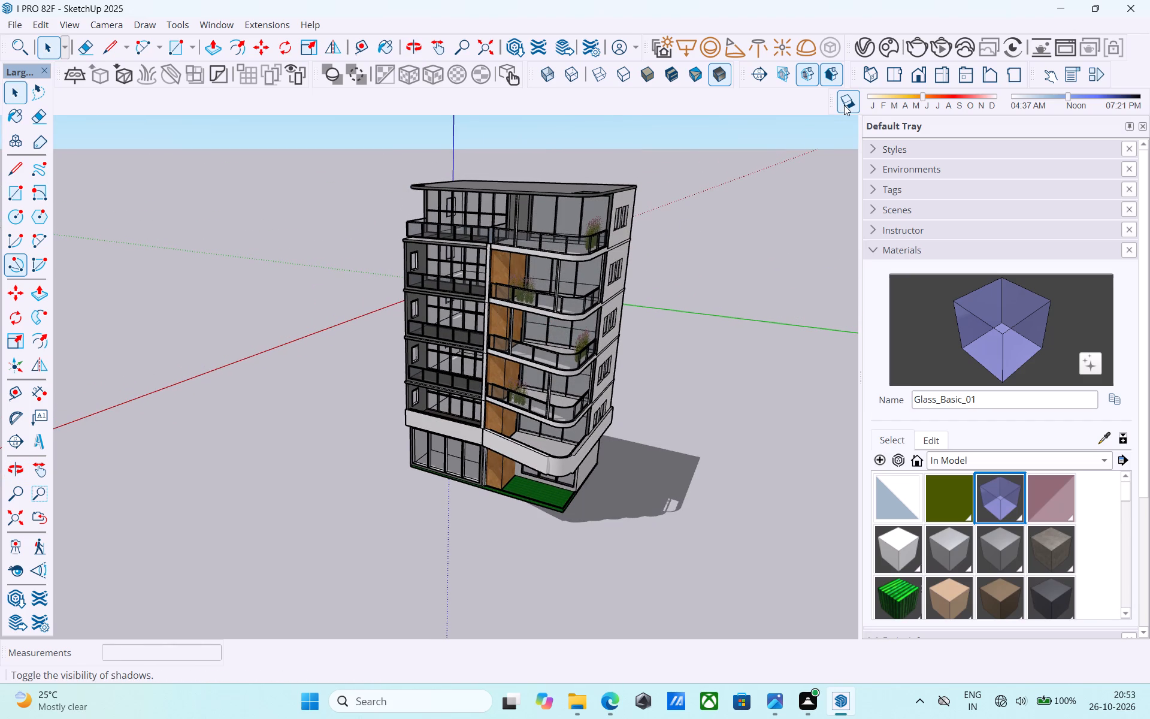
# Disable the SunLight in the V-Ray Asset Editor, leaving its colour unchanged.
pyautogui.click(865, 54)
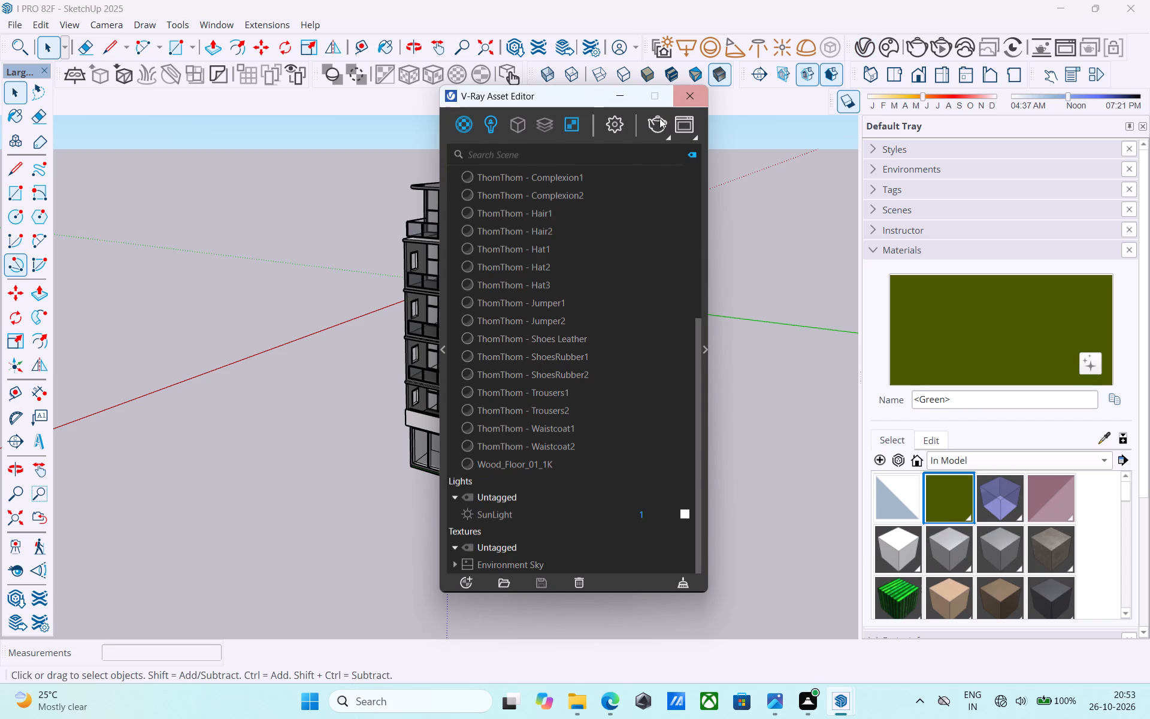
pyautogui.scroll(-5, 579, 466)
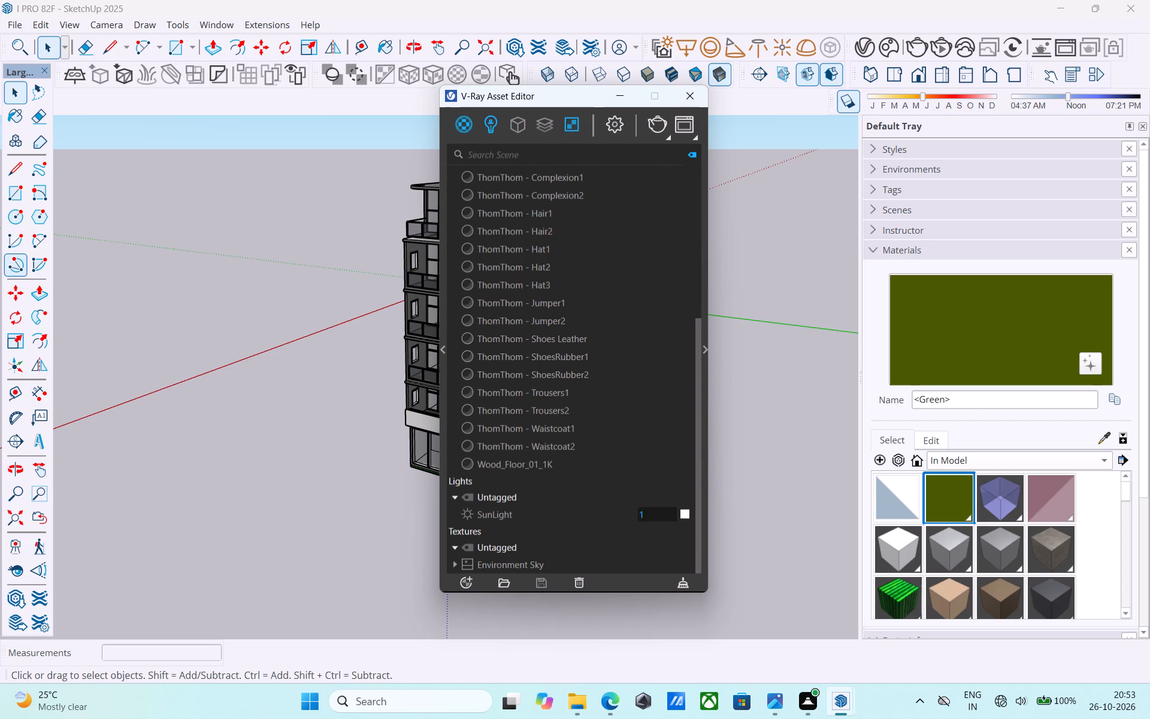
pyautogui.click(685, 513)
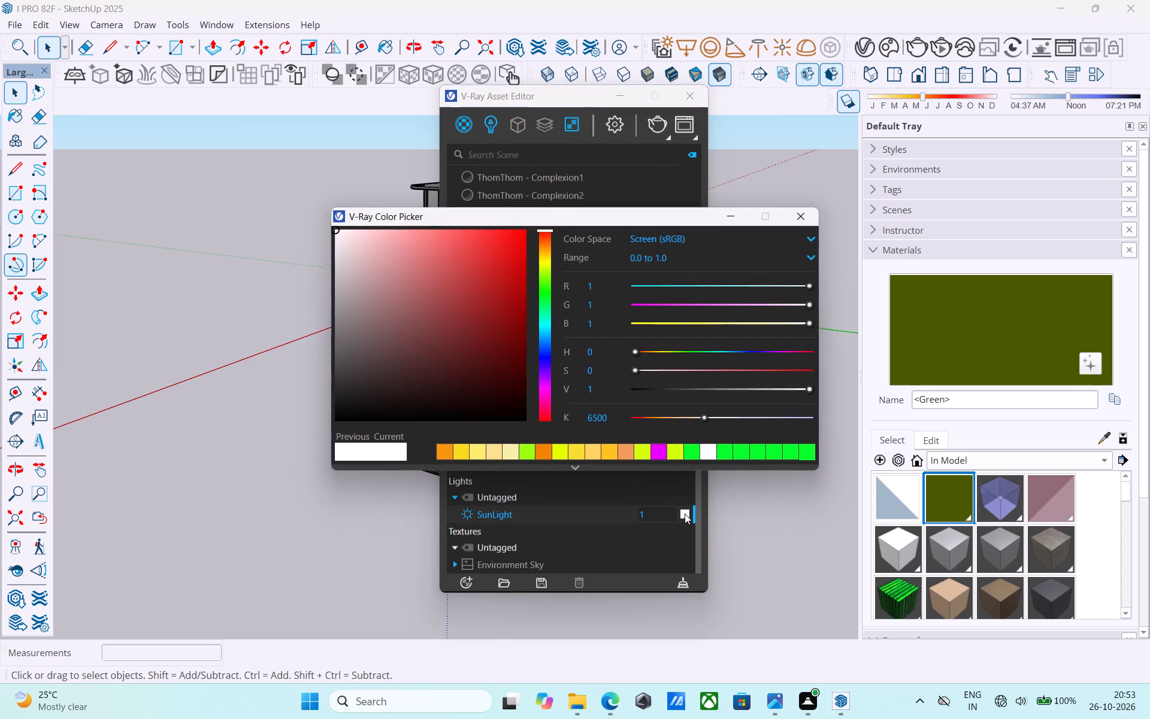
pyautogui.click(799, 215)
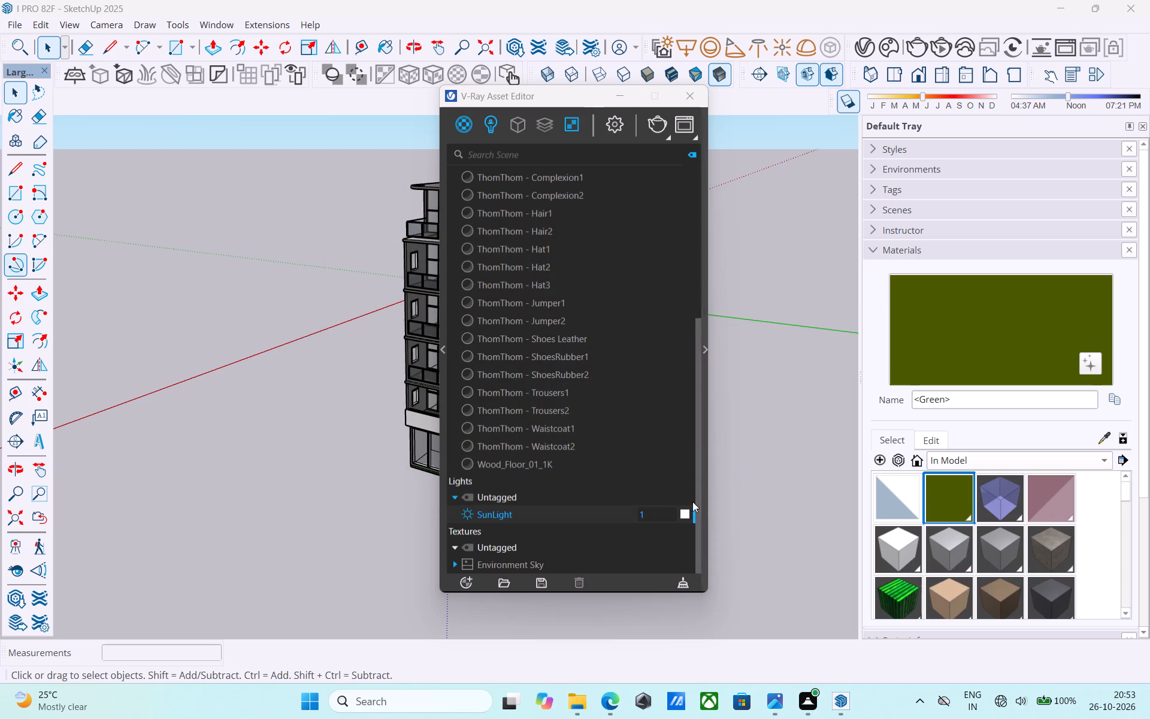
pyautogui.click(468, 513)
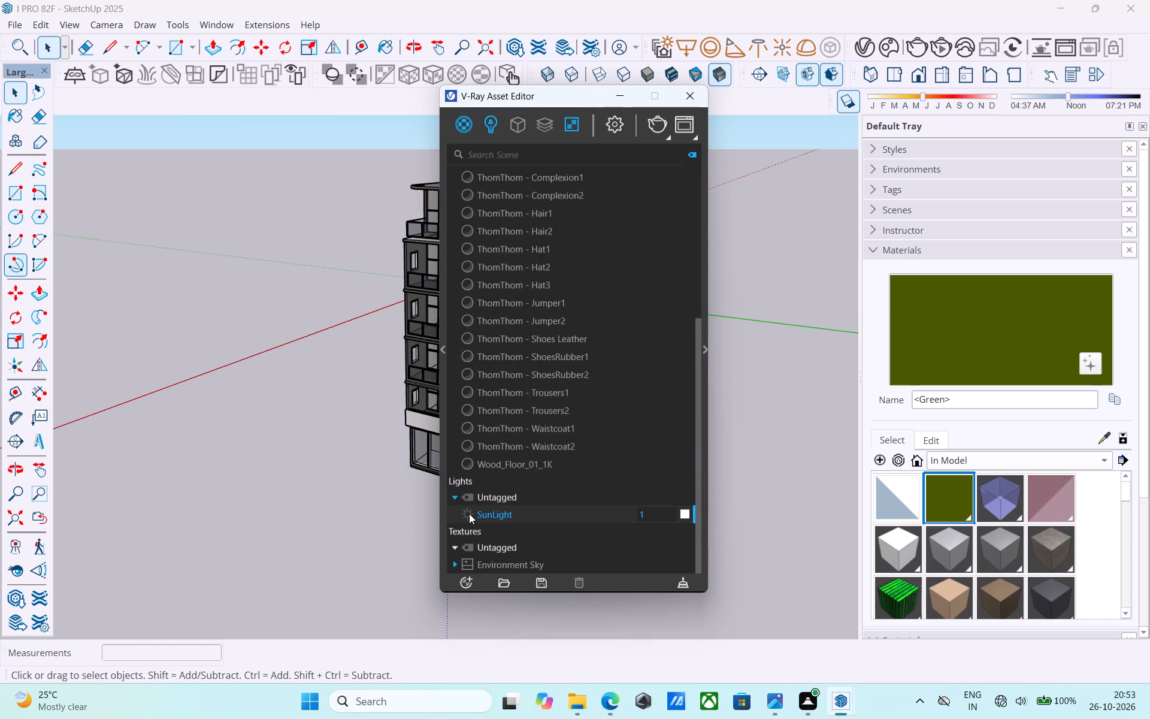
# Run a V-Ray test render with the SunLight off, inspect the facade up close, and close the frame buffer.
pyautogui.click(909, 39)
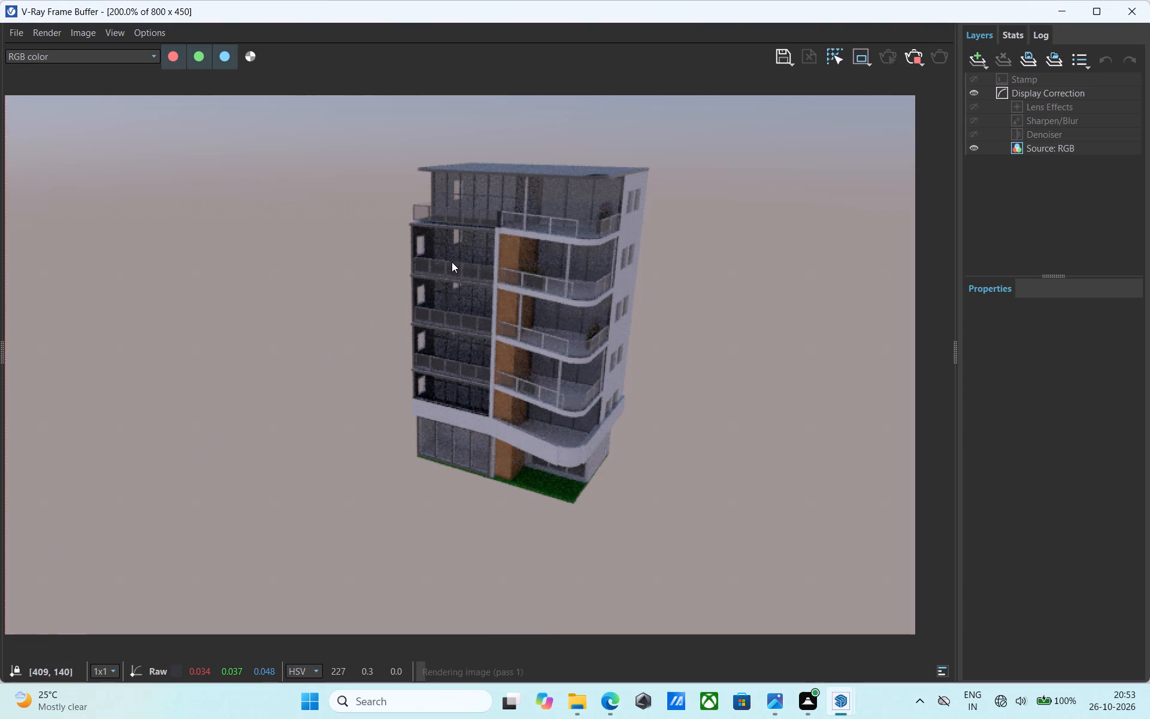
pyautogui.scroll(1, 495, 257)
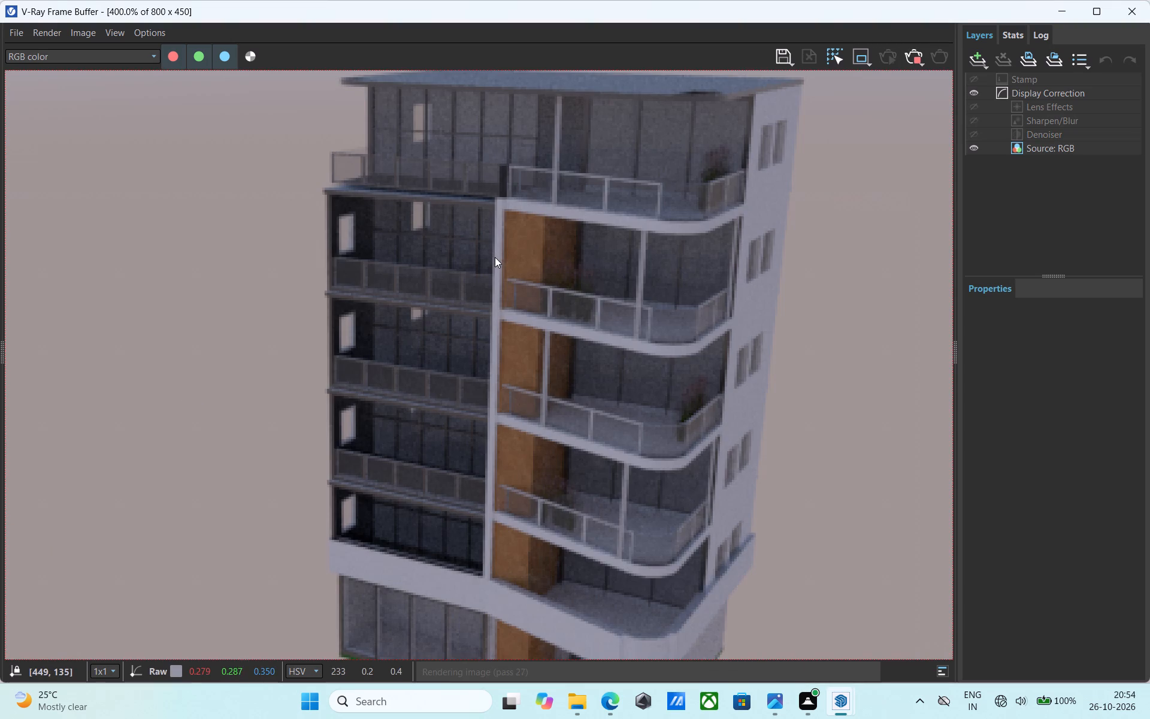
pyautogui.scroll(-1, 495, 257)
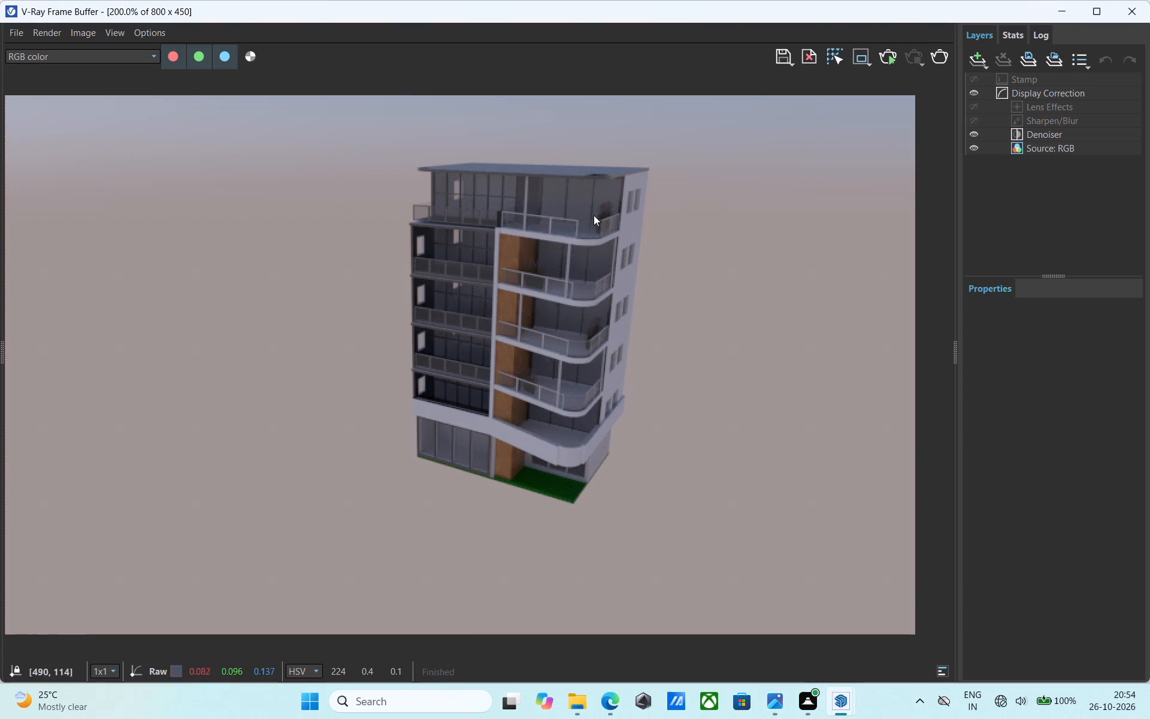
pyautogui.click(1136, 16)
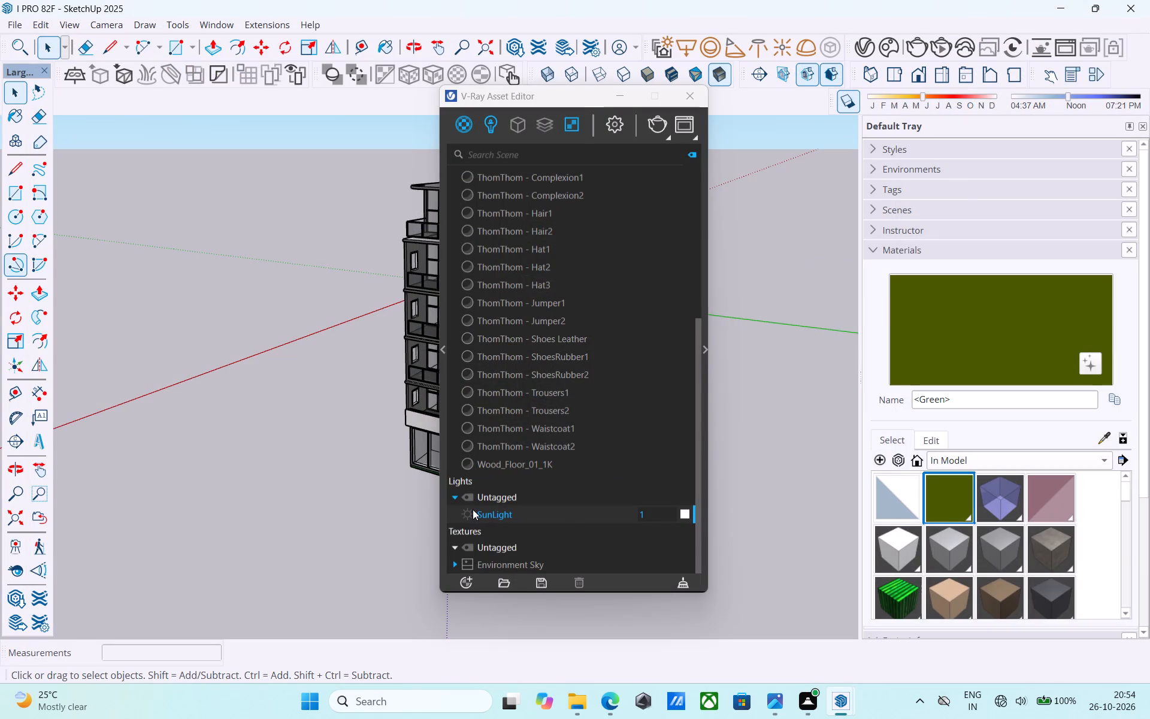
# Re-enable the SunLight in the V-Ray Asset Editor.
pyautogui.click(465, 515)
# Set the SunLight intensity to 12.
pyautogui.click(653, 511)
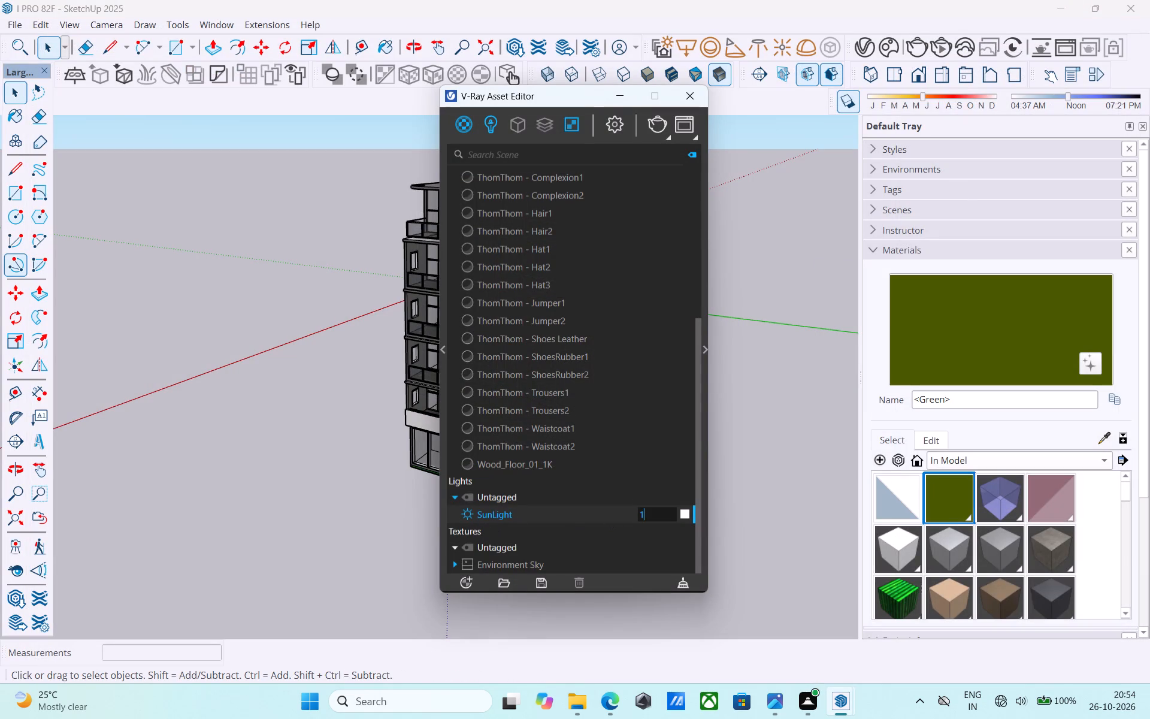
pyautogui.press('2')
# Run a V-Ray test render at the stronger sunlight, stop it early, and close the frame buffer.
pyautogui.click(912, 41)
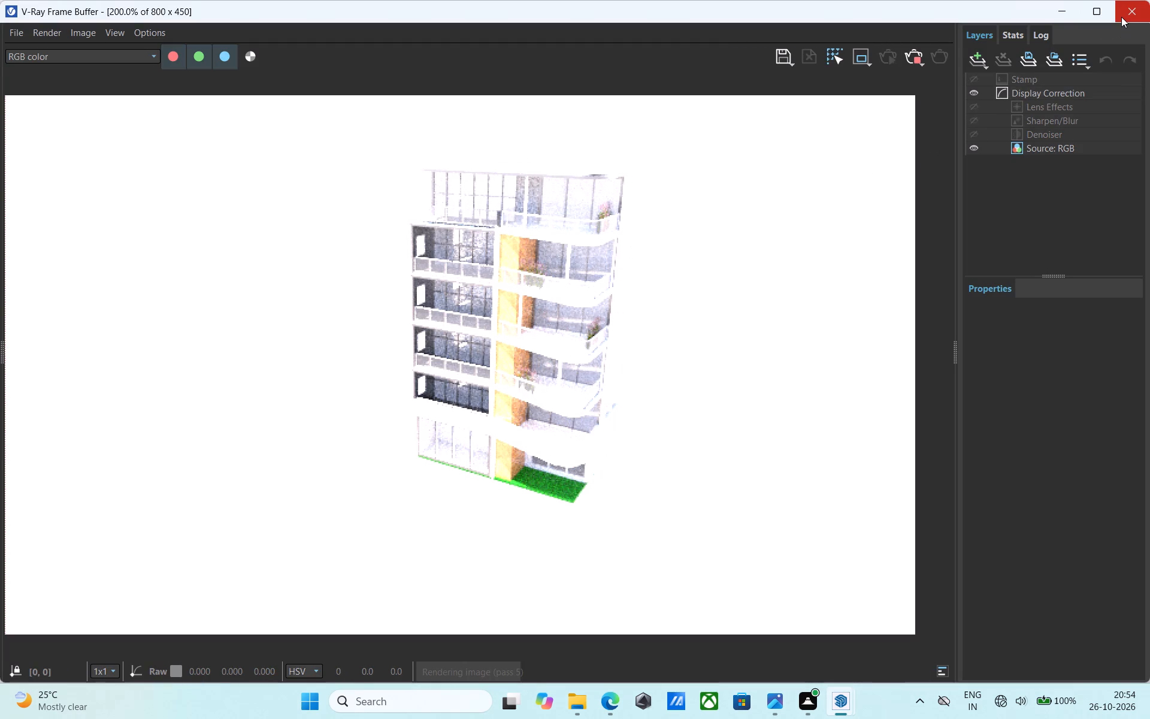
pyautogui.click(913, 65)
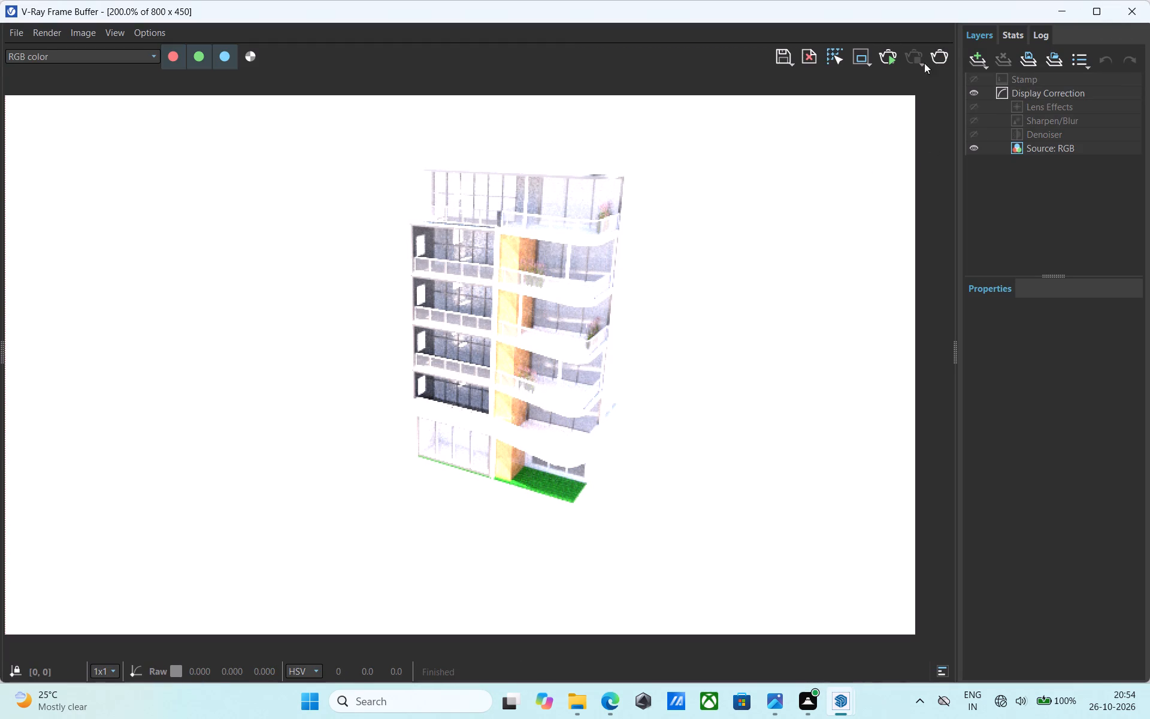
pyautogui.click(1134, 12)
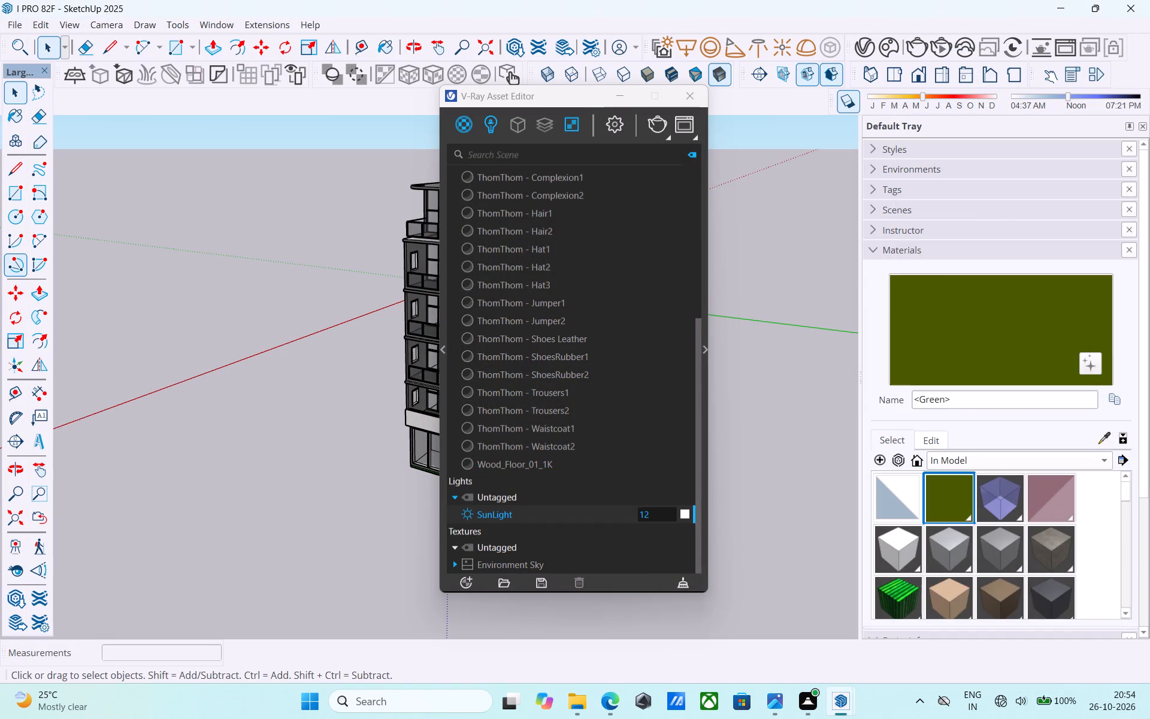
# Set the SunLight intensity to 1.
pyautogui.click(655, 518)
pyautogui.press('BackSpace')
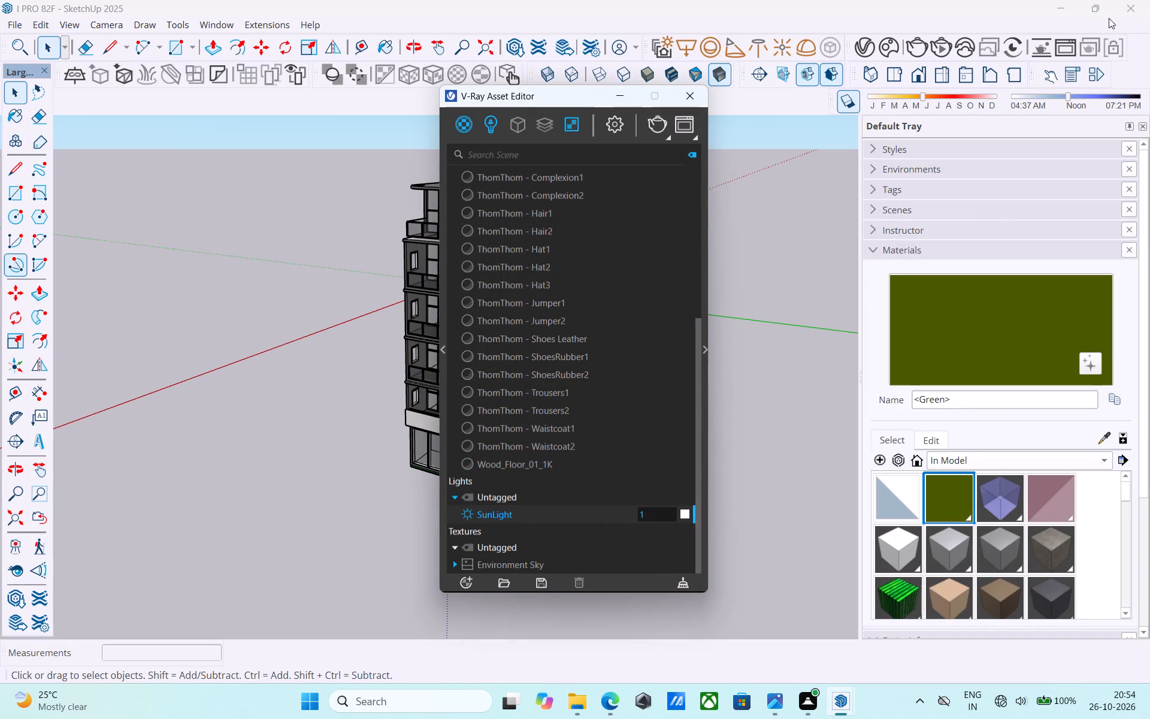
# Run a V-Ray test render with the SunLight on, inspect the balconies and facade, and close the V-Ray windows.
pyautogui.click(921, 39)
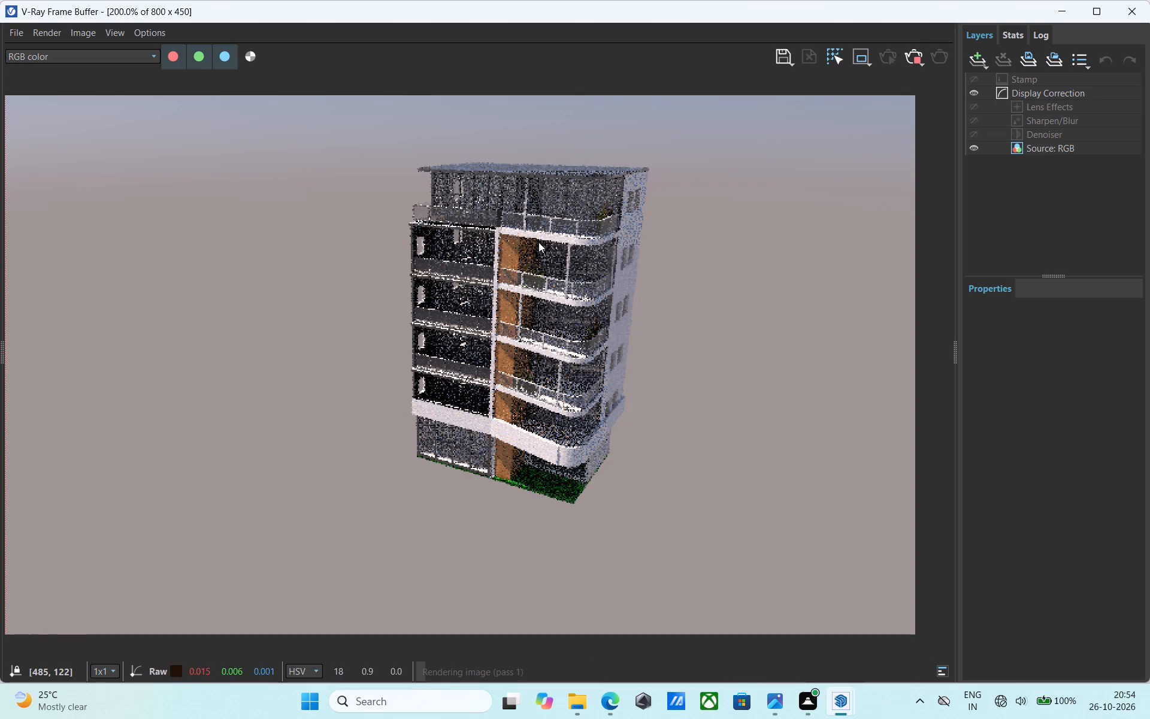
pyautogui.scroll(1, 502, 250)
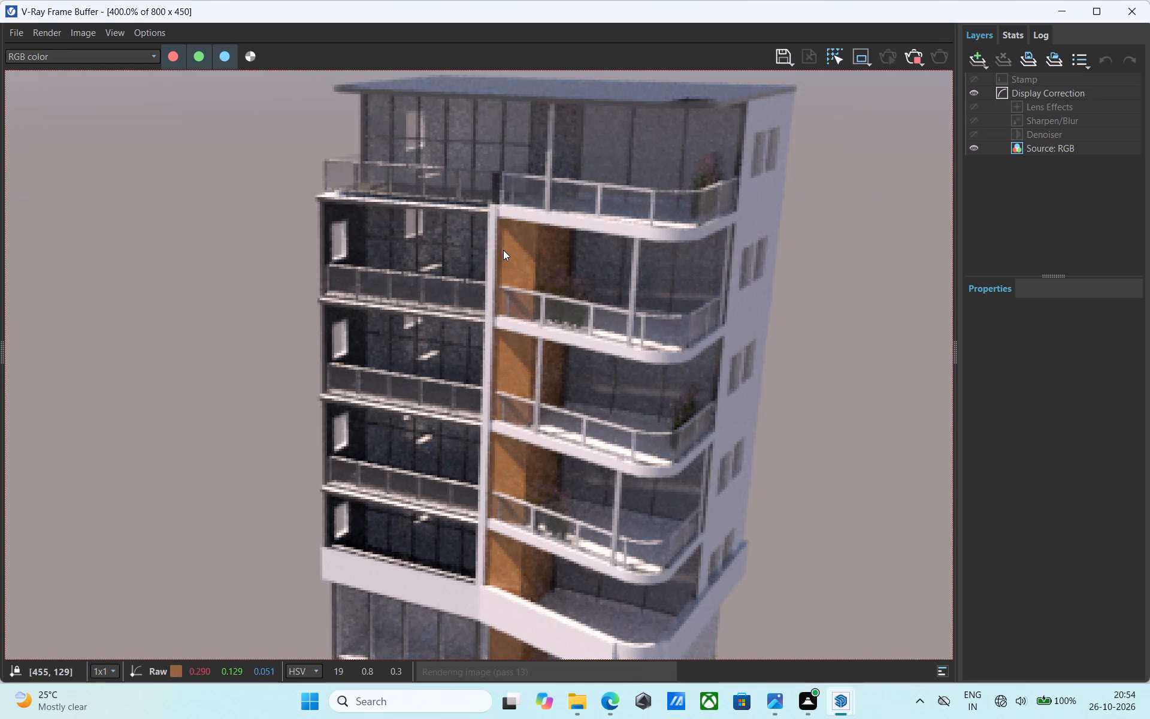
pyautogui.scroll(-1, 503, 250)
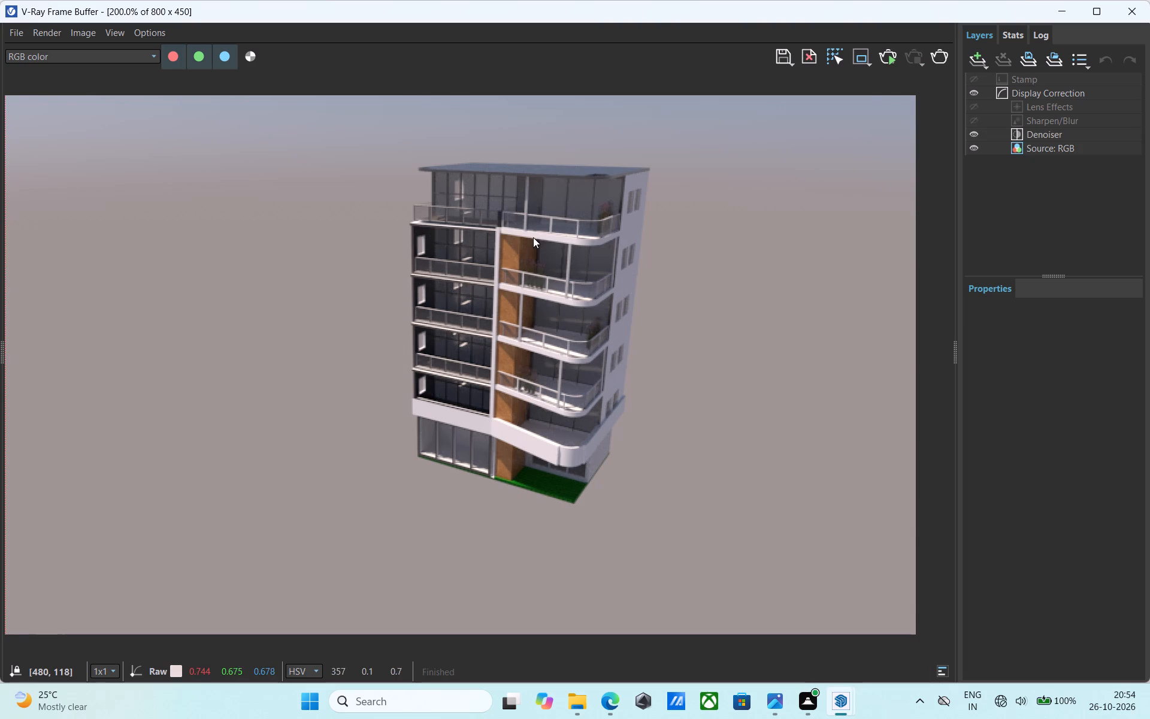
pyautogui.click(1136, 1)
pyautogui.click(693, 102)
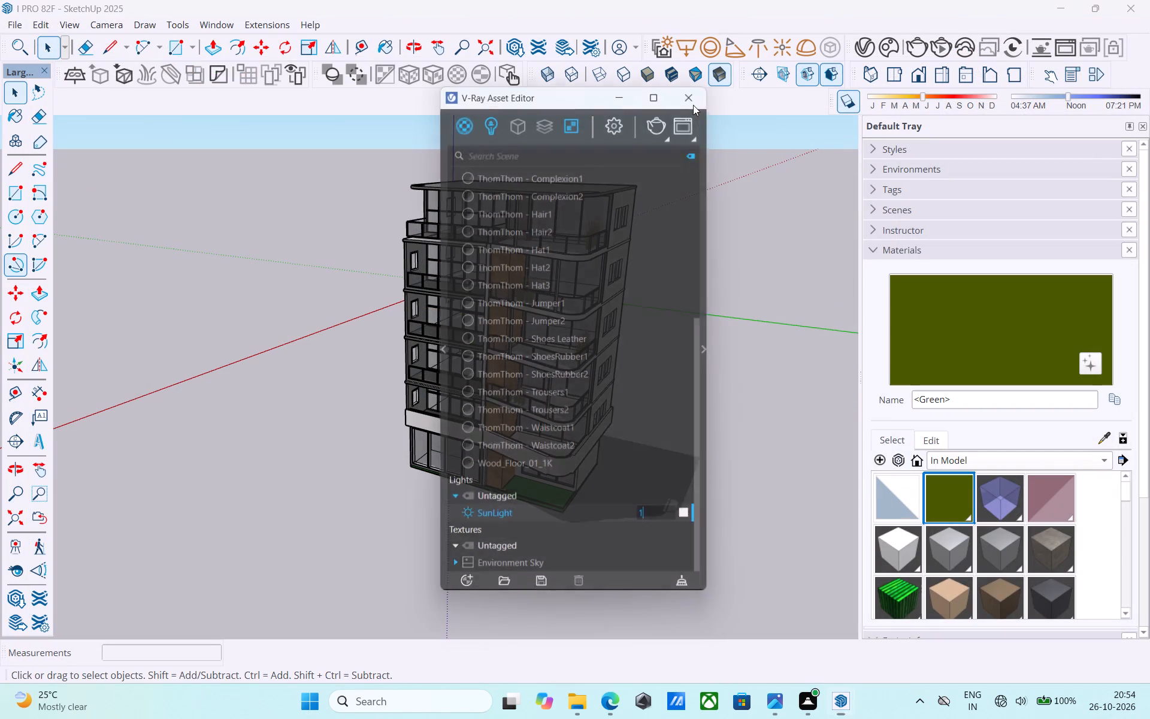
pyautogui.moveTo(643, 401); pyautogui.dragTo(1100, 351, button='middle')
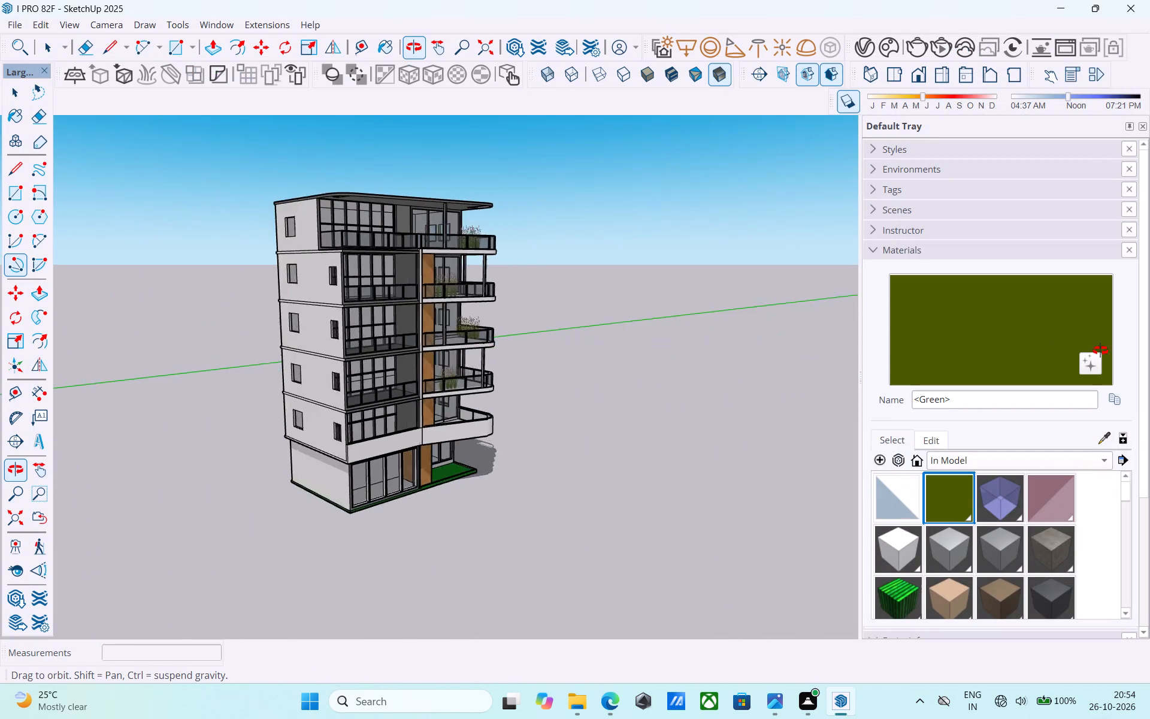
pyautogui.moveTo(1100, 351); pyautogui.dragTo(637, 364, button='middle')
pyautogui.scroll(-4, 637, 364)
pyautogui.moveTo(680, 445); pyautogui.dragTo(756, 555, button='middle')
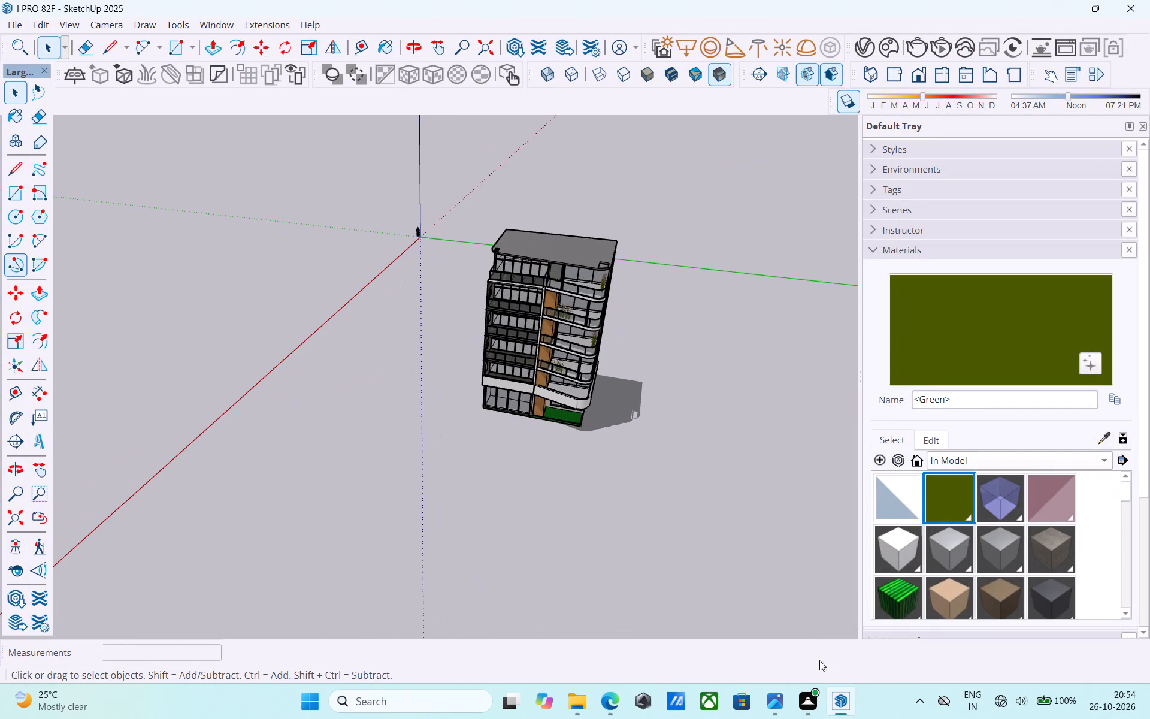